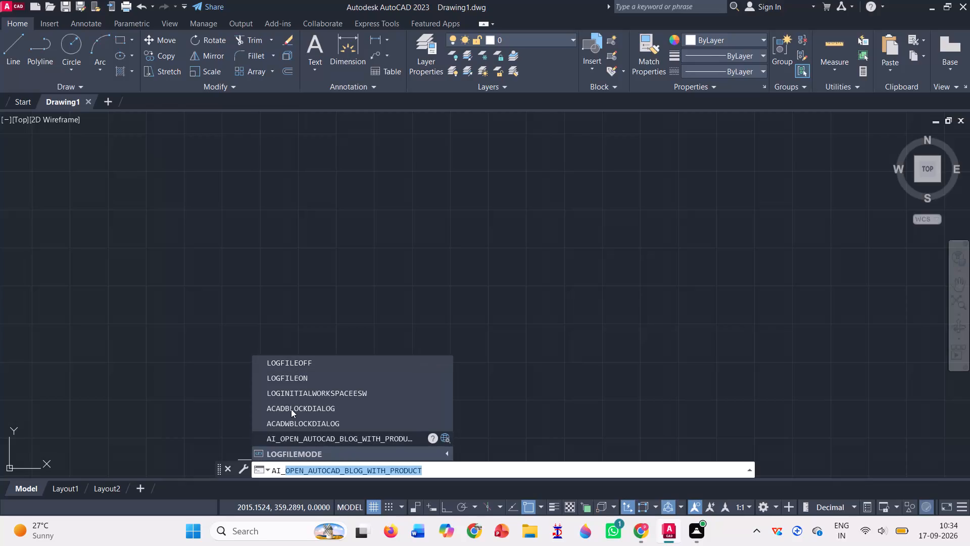
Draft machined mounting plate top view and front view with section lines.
Run the LOGFILEON command to turn on log file recording.
{"action": "left_click", "coordinate": [318, 377]}
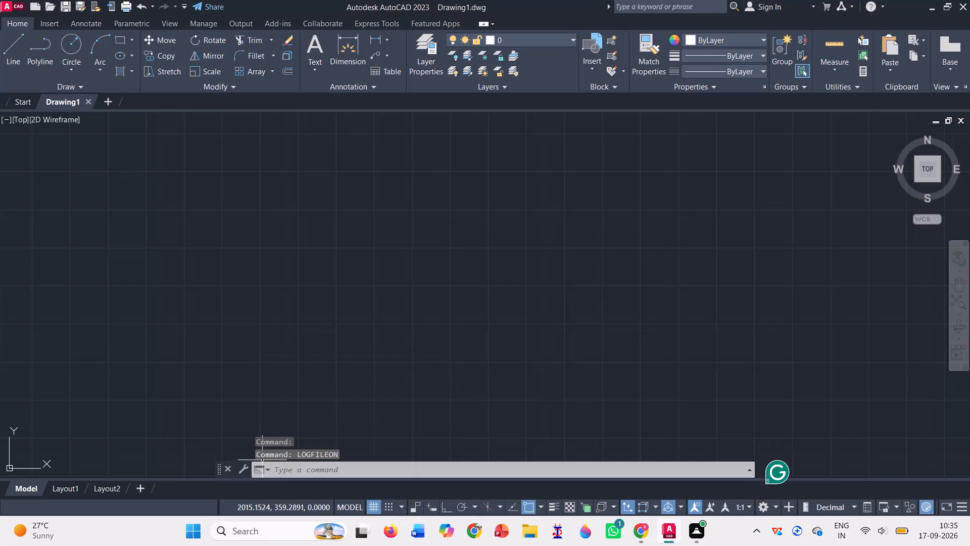
With Ortho on, draw a closed rectangle 140 wide and 102 high using the Line command.
{"action": "left_click", "coordinate": [12, 37]}
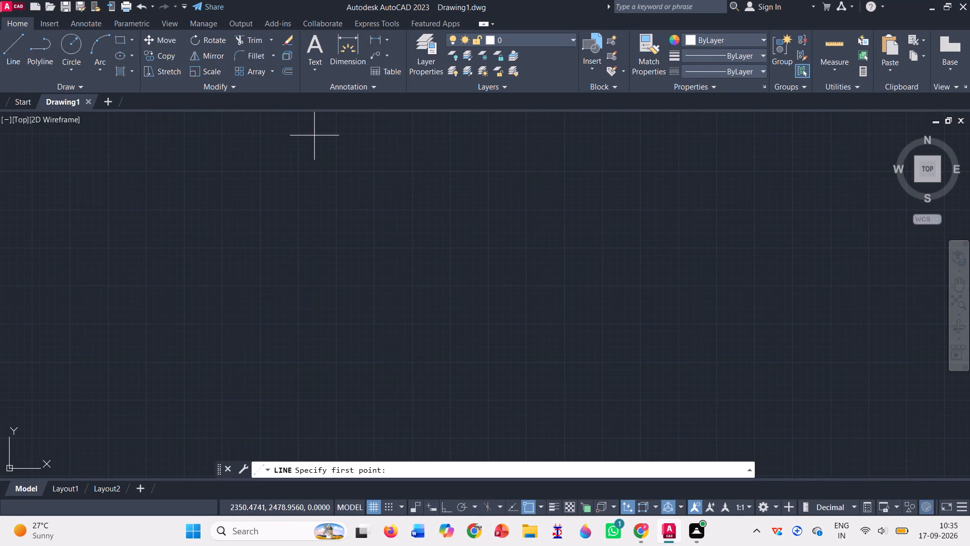
{"action": "left_click", "coordinate": [328, 161]}
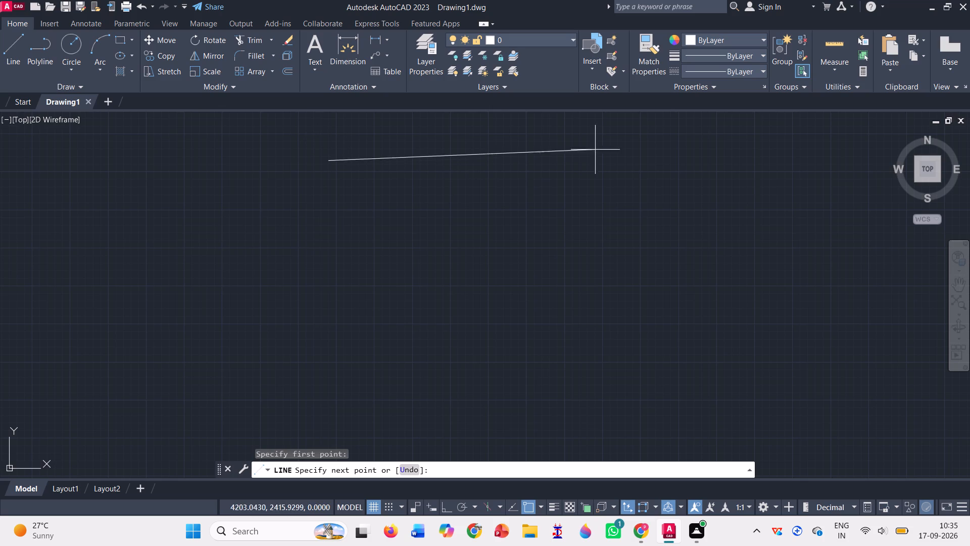
{"action": "left_click", "coordinate": [440, 505]}
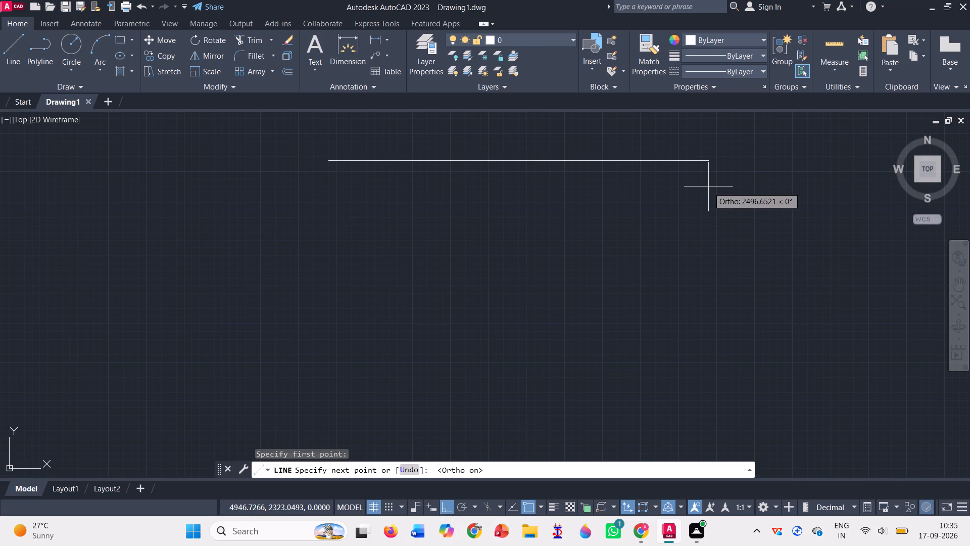
{"action": "type", "text": "140"}
{"action": "key", "text": "Return"}
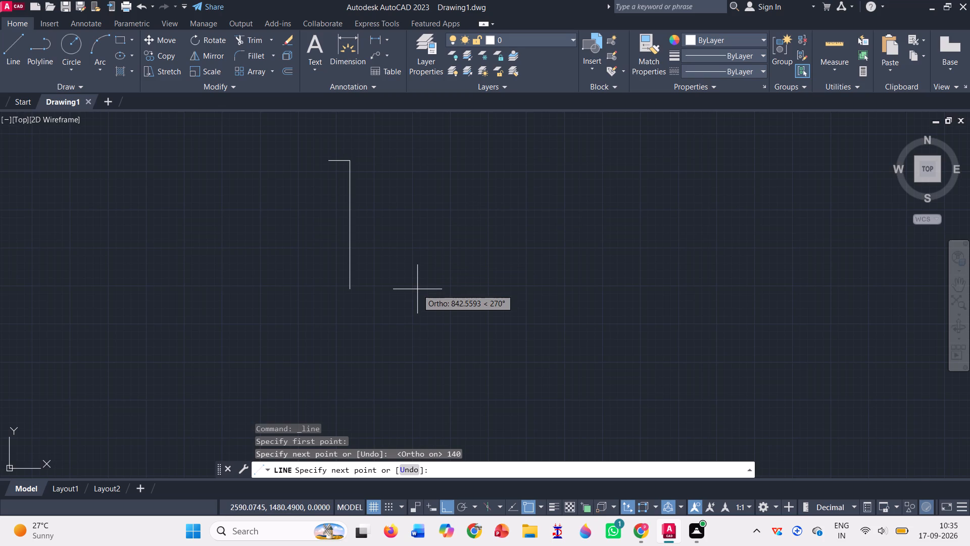
{"action": "key", "text": "1"}
{"action": "type", "text": "02"}
{"action": "key", "text": "Return"}
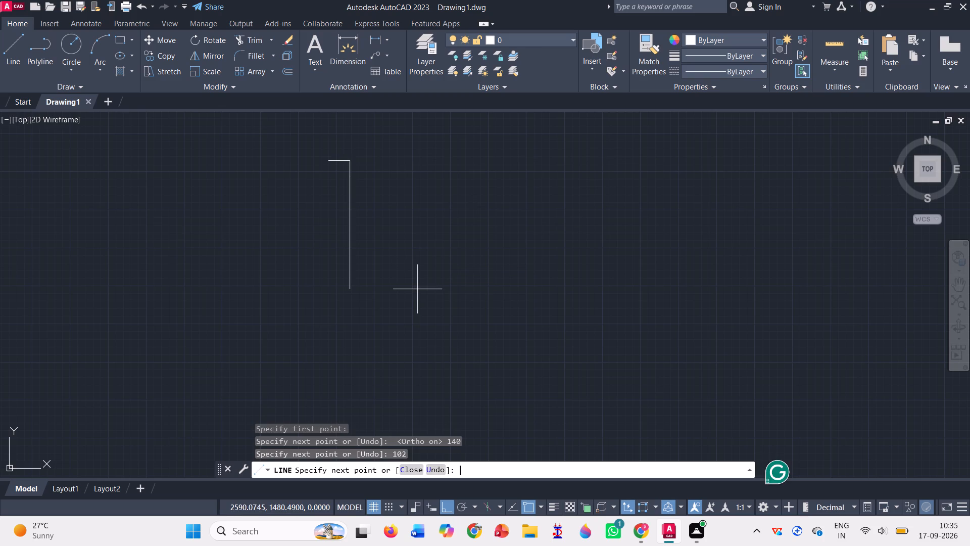
{"action": "type", "text": "140"}
{"action": "key", "text": "Return"}
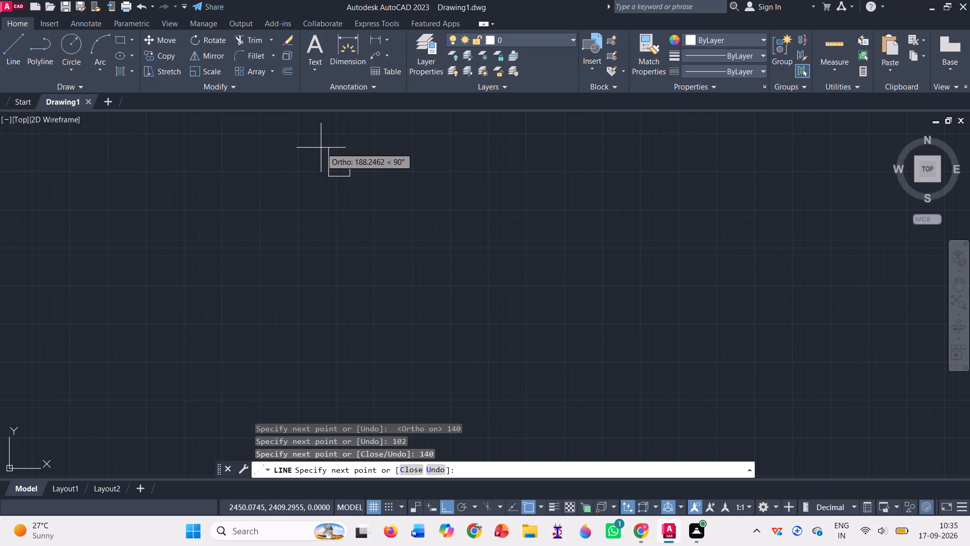
{"action": "type", "text": "102"}
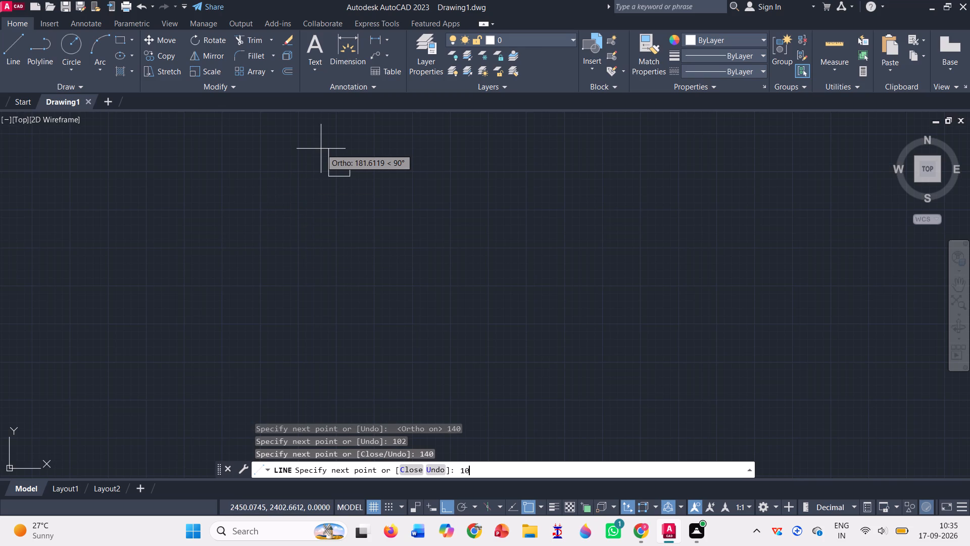
{"action": "key", "text": "Return"}
{"action": "key", "text": "Return"}
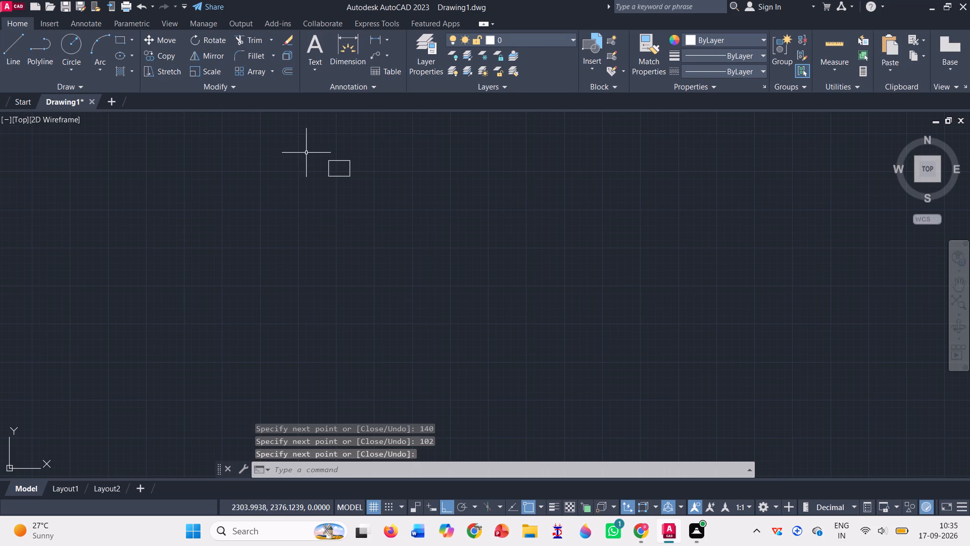
Draw construction lines from the rectangle's upper-right corner, 15 down the right edge and 8 horizontally inward.
{"action": "scroll", "coordinate": [319, 153], "scroll_direction": "up", "scroll_amount": 5}
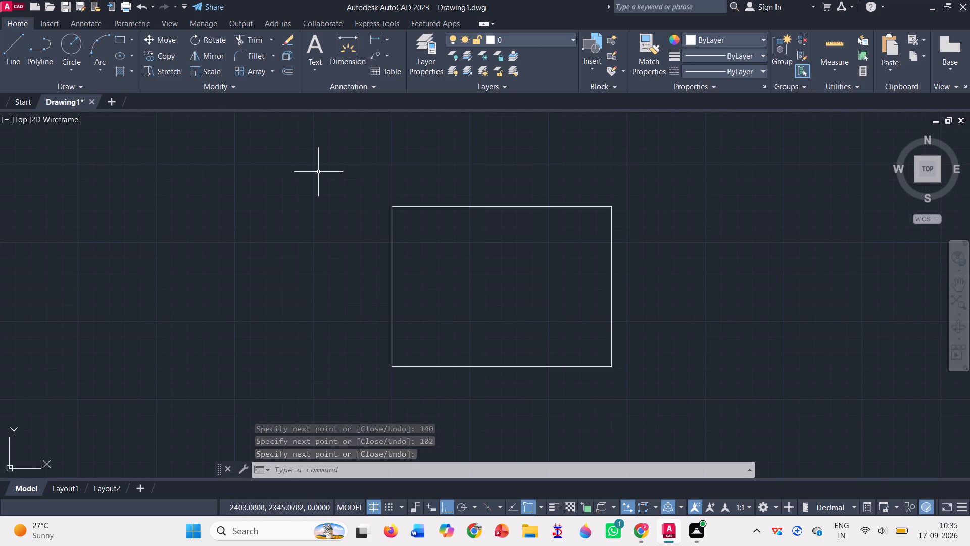
{"action": "scroll", "coordinate": [461, 292], "scroll_direction": "up", "scroll_amount": 2}
{"action": "scroll", "coordinate": [462, 290], "scroll_direction": "down", "scroll_amount": 2}
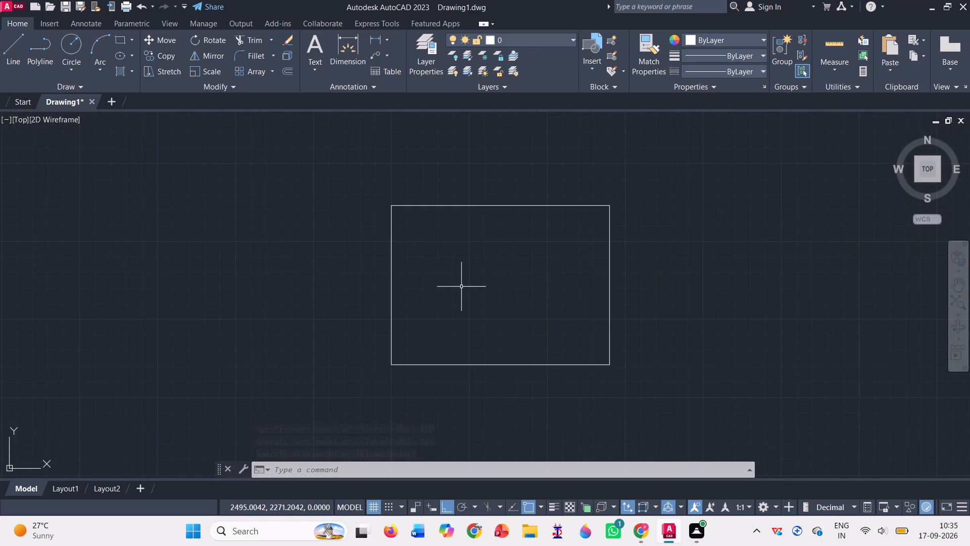
{"action": "scroll", "coordinate": [461, 287], "scroll_direction": "up", "scroll_amount": 1}
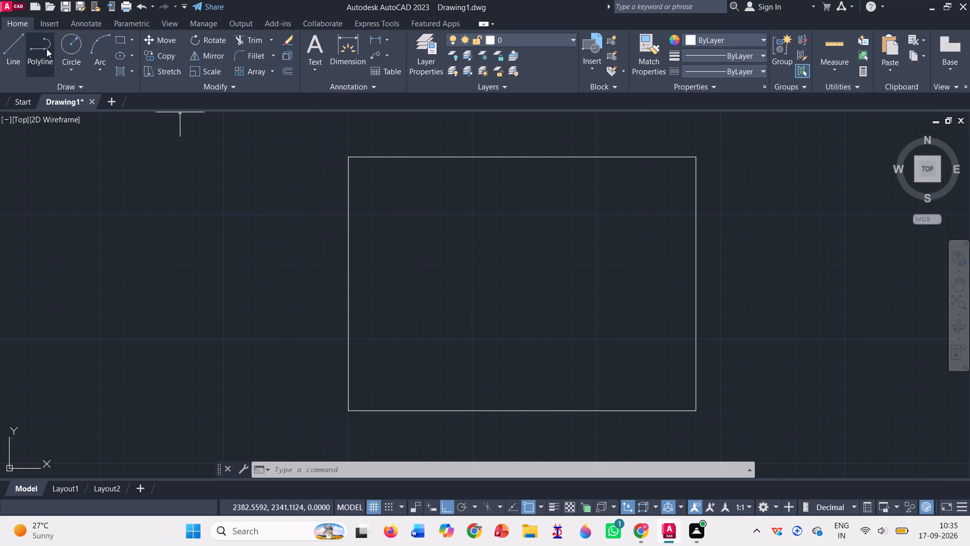
{"action": "left_click", "coordinate": [20, 47]}
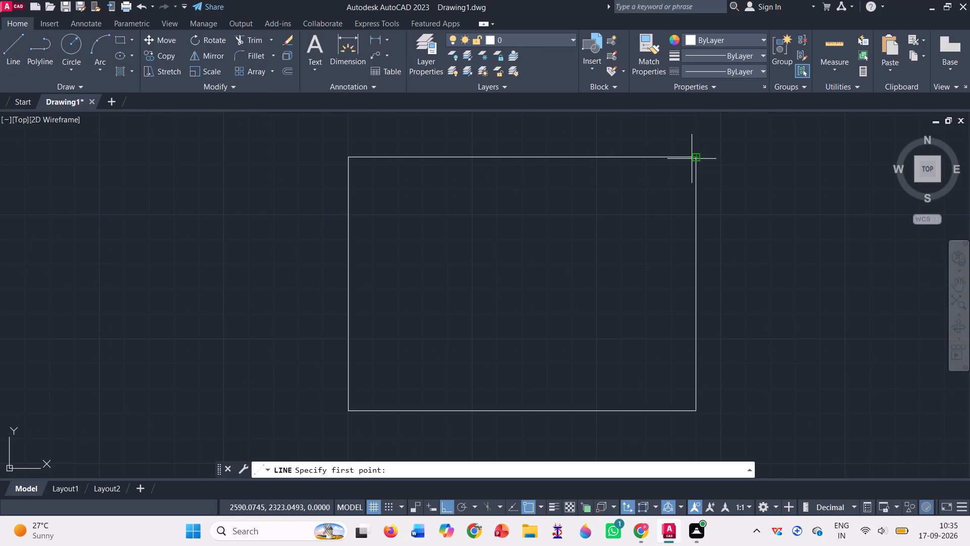
{"action": "left_click", "coordinate": [696, 159]}
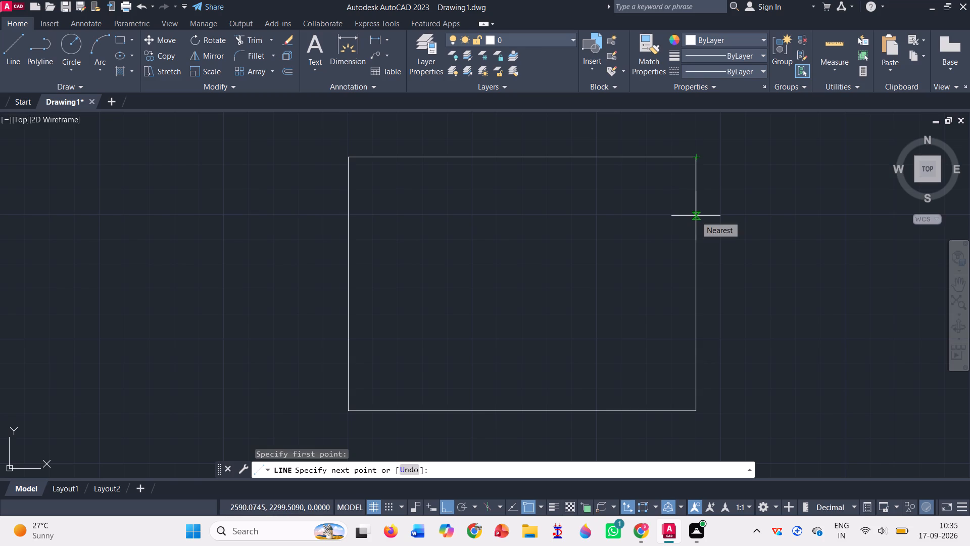
{"action": "type", "text": "15"}
{"action": "key", "text": "Return"}
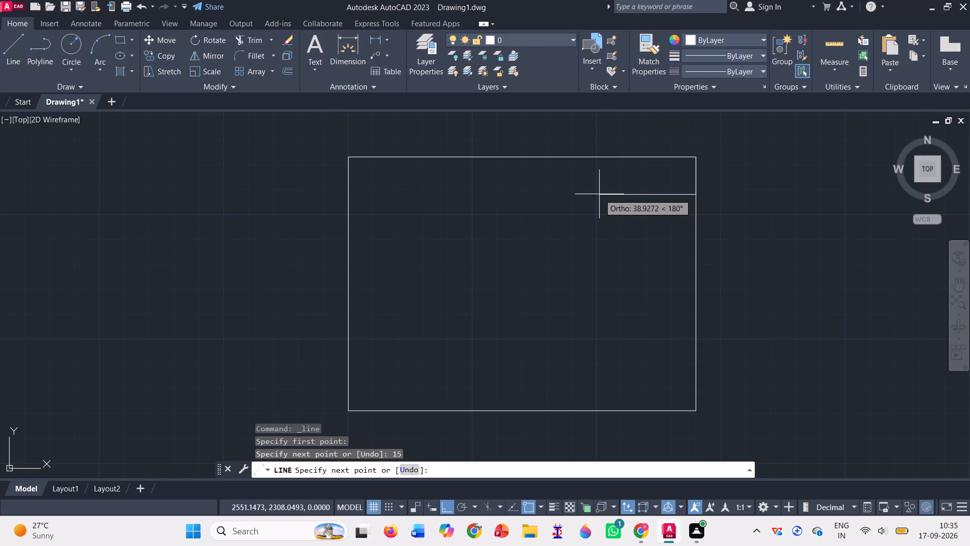
{"action": "key", "text": "8"}
{"action": "key", "text": "Return"}
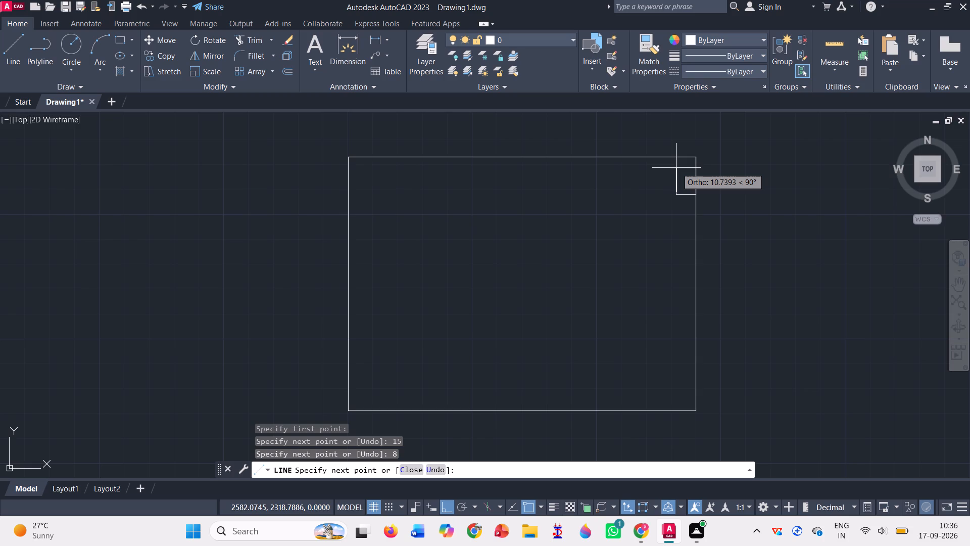
{"action": "key", "text": "Escape"}
Draw a circle of radius 4 centred on the midpoint of the short 8-unit line.
{"action": "left_click", "coordinate": [73, 42]}
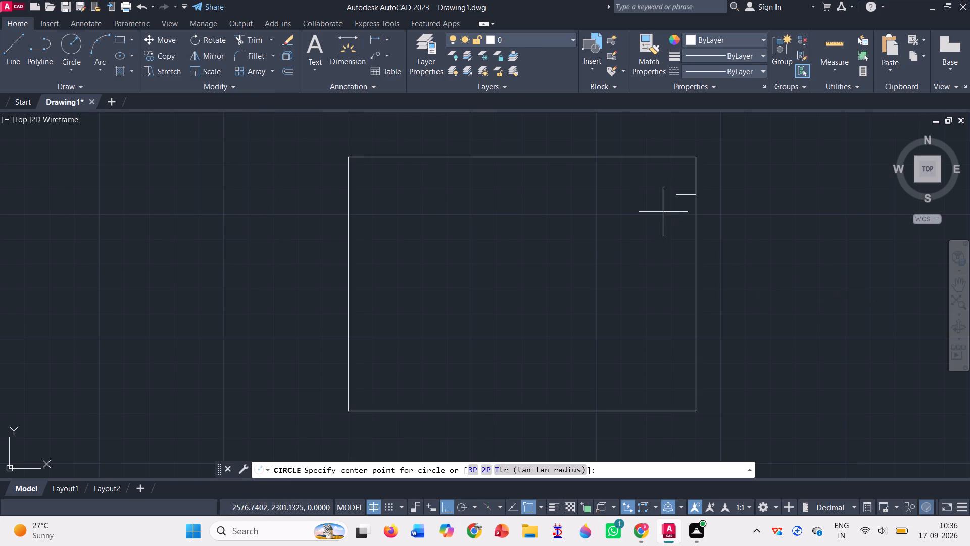
{"action": "left_click", "coordinate": [687, 193]}
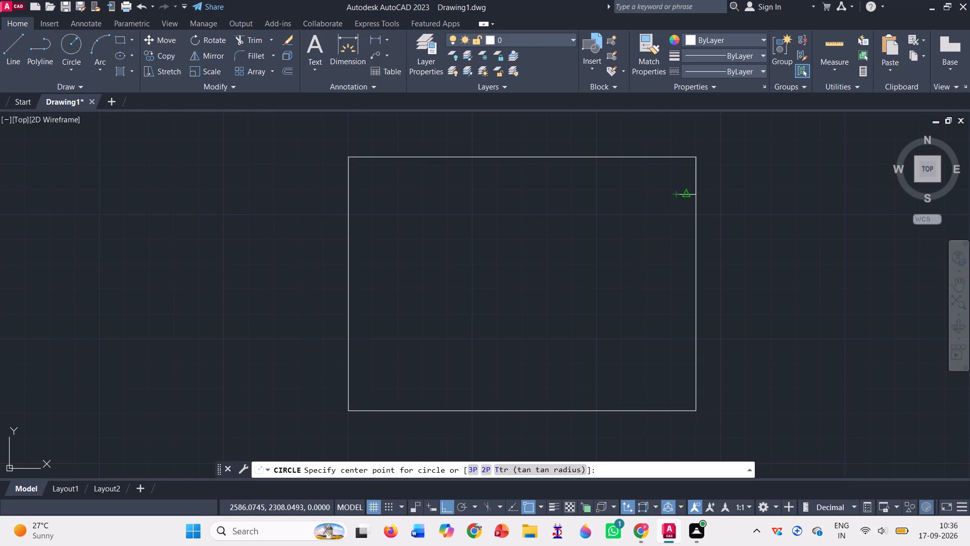
{"action": "key", "text": "4"}
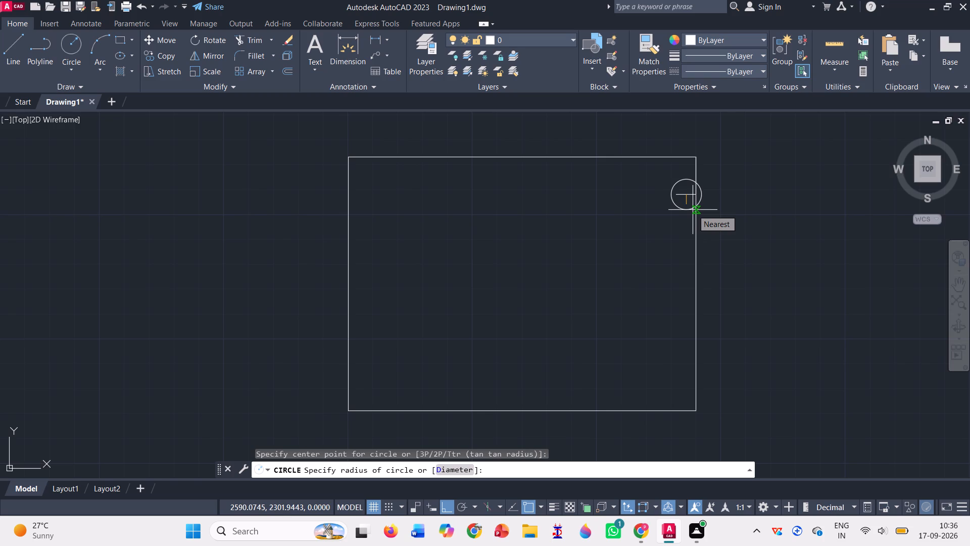
{"action": "key", "text": "Return"}
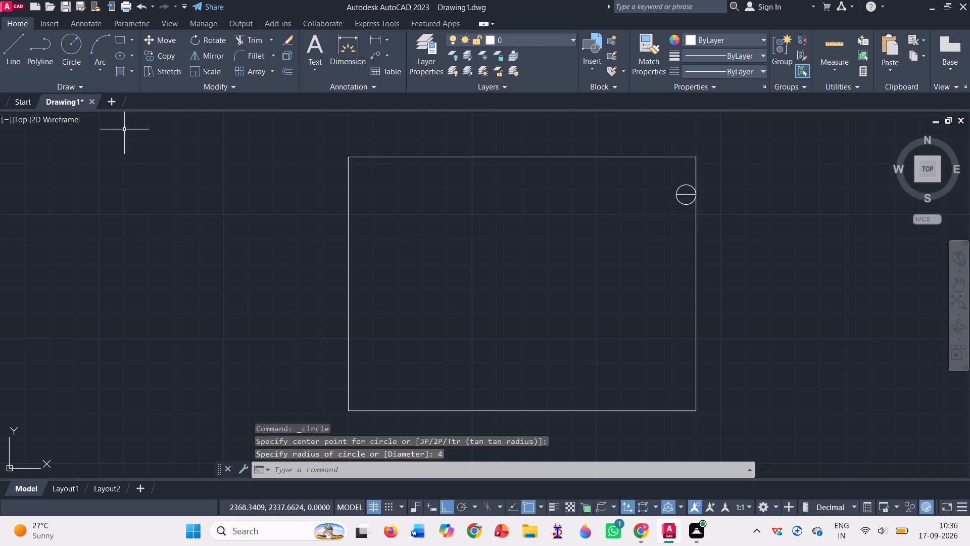
Draw construction lines from the rectangle's upper-left corner: 35 right along the top edge, 15 down, and 54 right.
{"action": "left_click", "coordinate": [10, 50]}
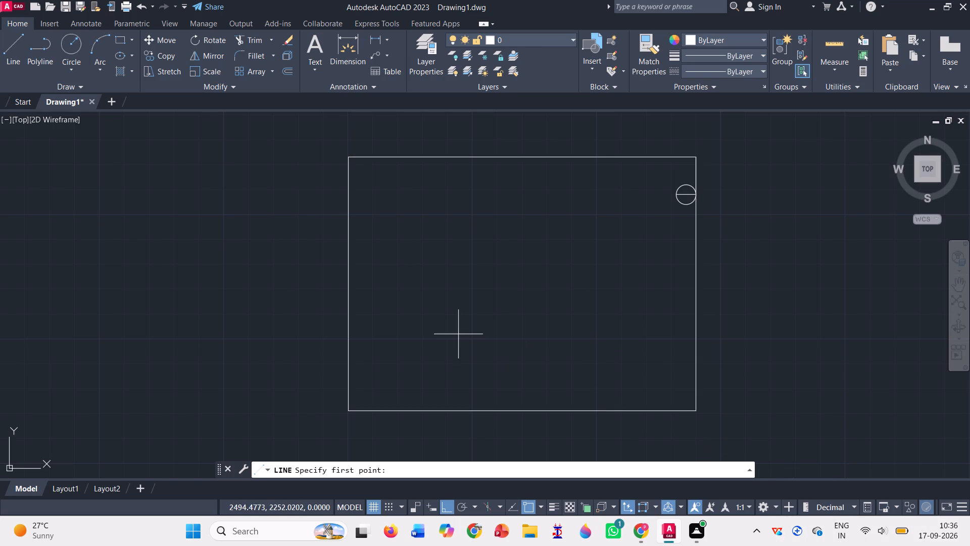
{"action": "left_click", "coordinate": [348, 154]}
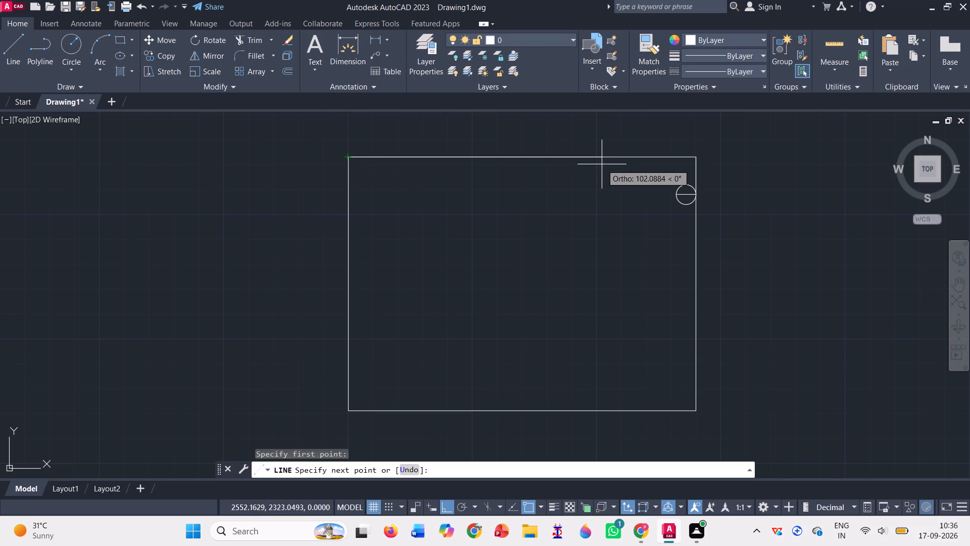
{"action": "type", "text": "35"}
{"action": "key", "text": "Return"}
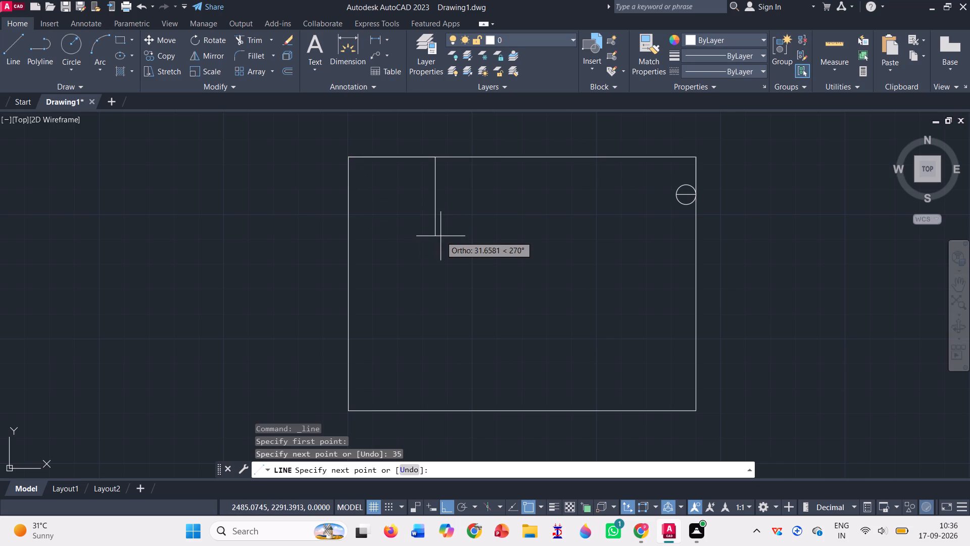
{"action": "type", "text": "15"}
{"action": "key", "text": "Return"}
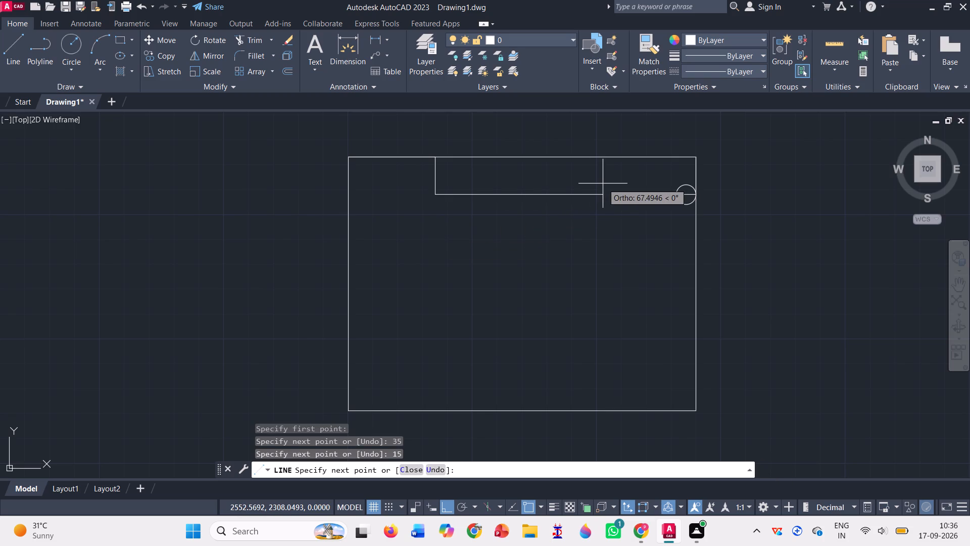
{"action": "type", "text": "54"}
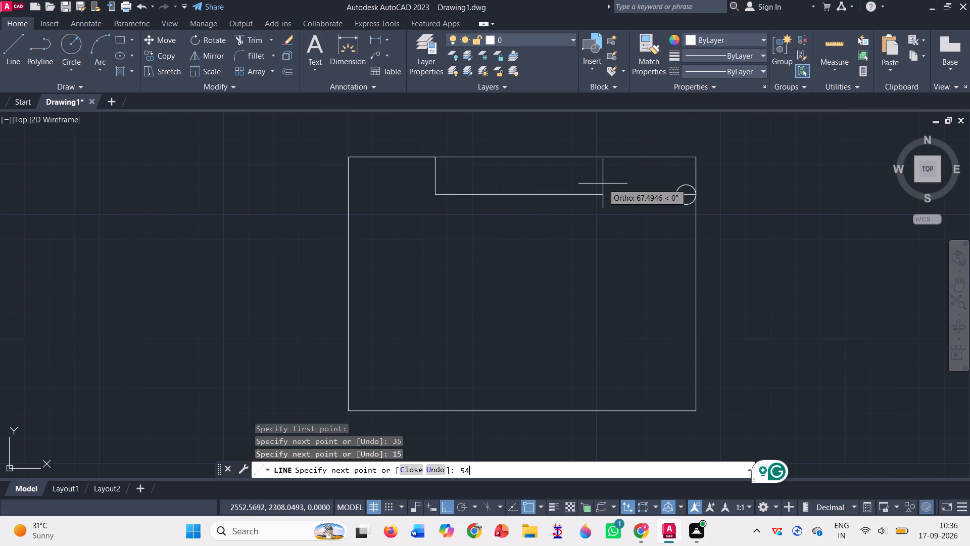
{"action": "key", "text": "Return"}
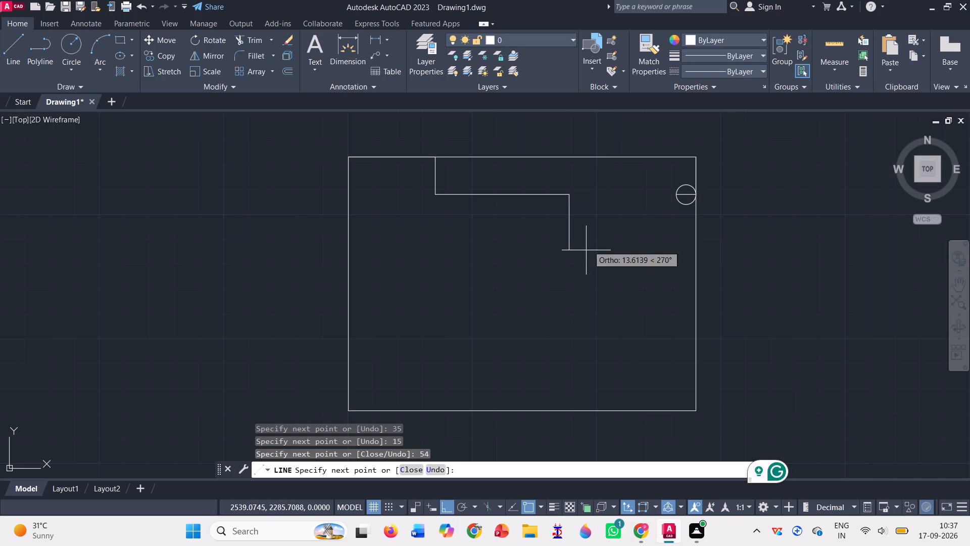
{"action": "key", "text": "Escape"}
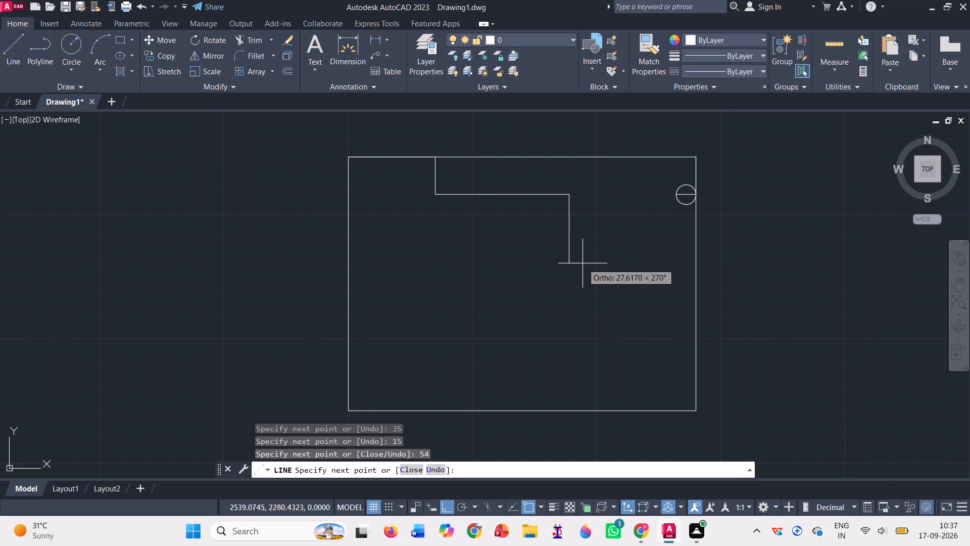
Draw a circle of radius 12 centred on the free end of the 54-unit line.
{"action": "left_click", "coordinate": [71, 41]}
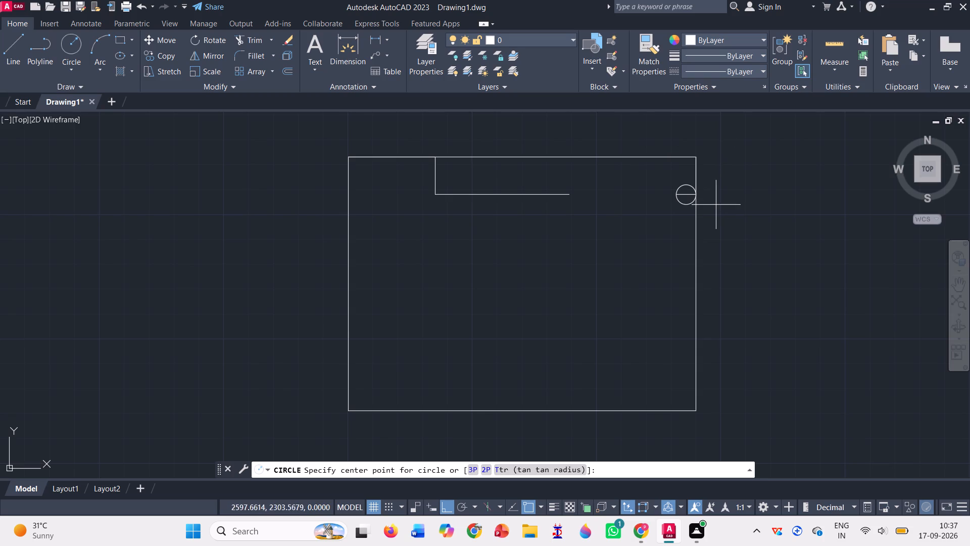
{"action": "left_click", "coordinate": [572, 196]}
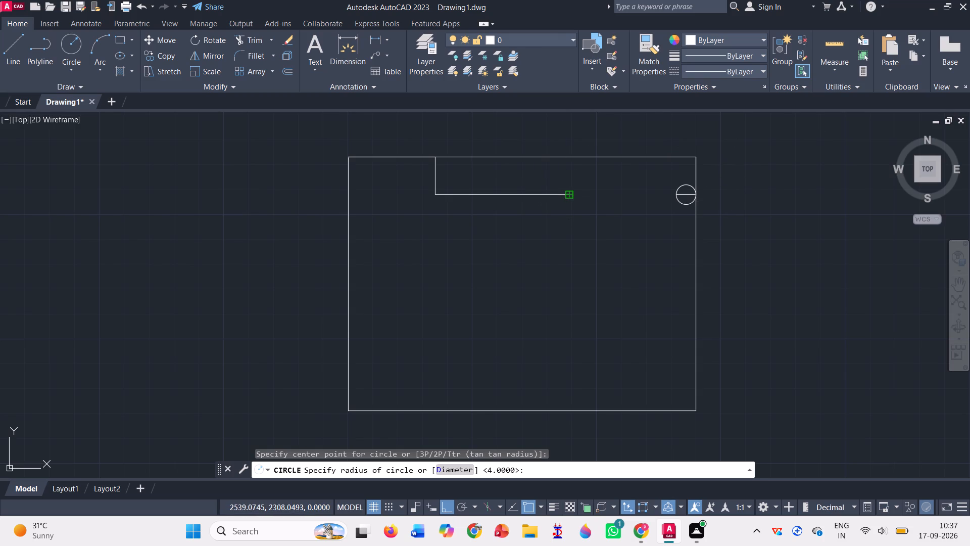
{"action": "type", "text": "12"}
{"action": "key", "text": "Return"}
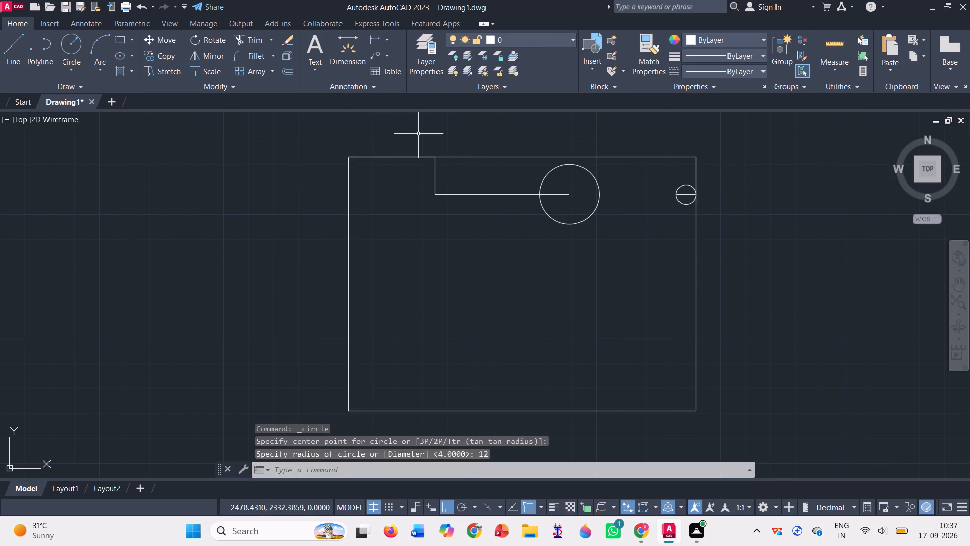
Draw a circle of diameter 10 concentric with the radius 12 circle.
{"action": "left_click", "coordinate": [66, 74]}
{"action": "left_click", "coordinate": [100, 114]}
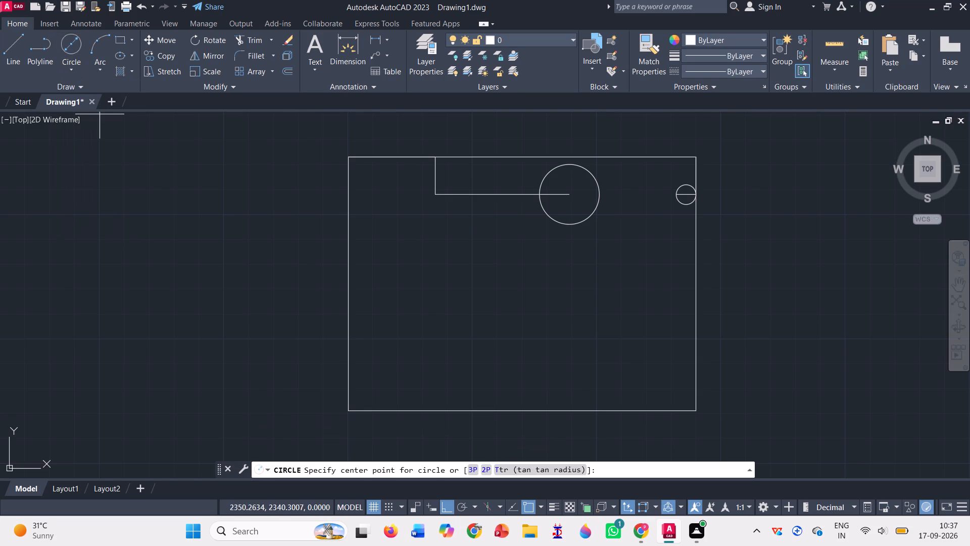
{"action": "left_click", "coordinate": [69, 39]}
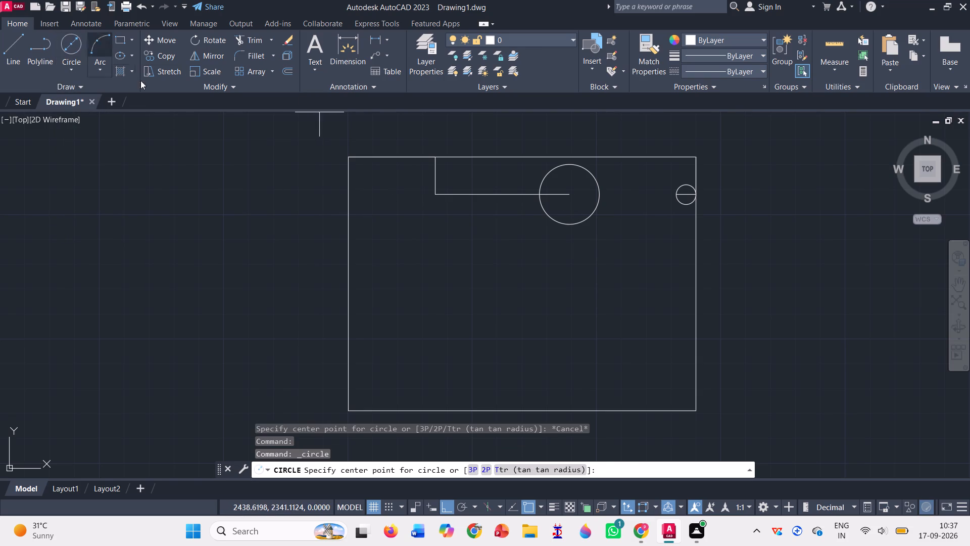
{"action": "left_click", "coordinate": [572, 195]}
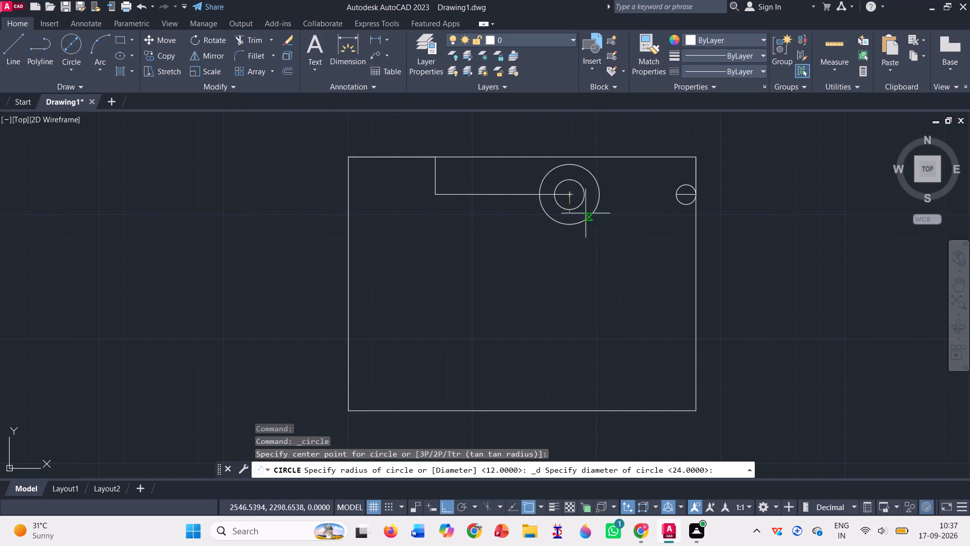
{"action": "type", "text": "10"}
{"action": "key", "text": "Return"}
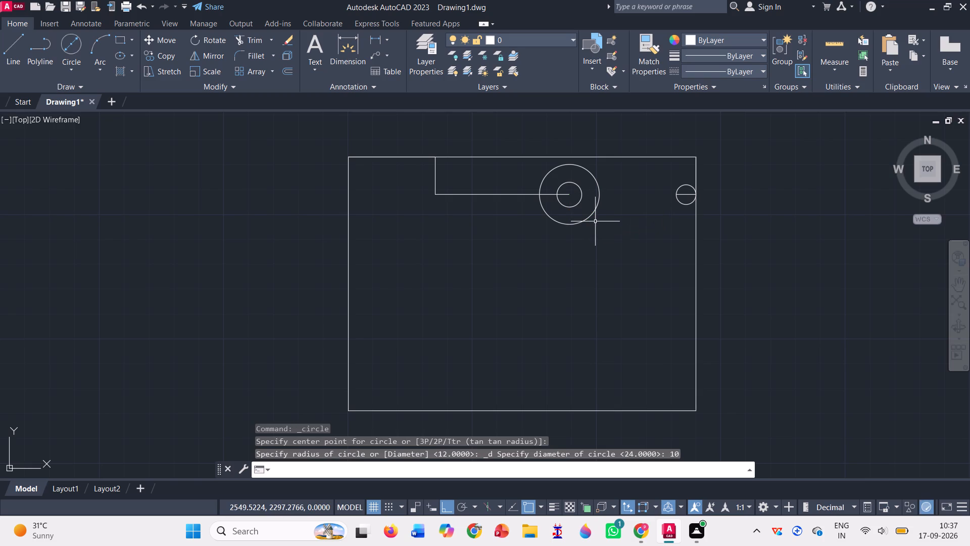
Draw a circle of diameter 11 centred on the corner where the 15-unit vertical line meets the 54-unit line.
{"action": "left_click", "coordinate": [73, 49]}
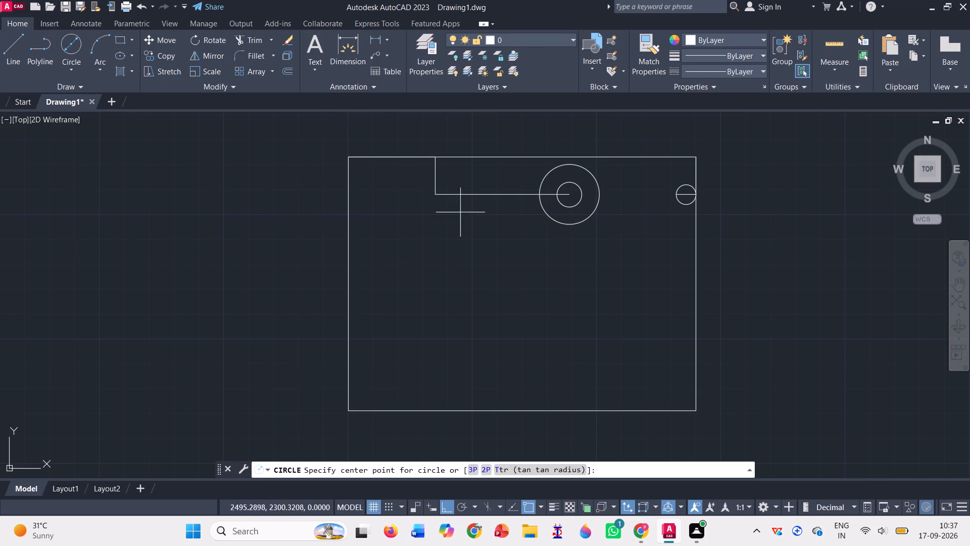
{"action": "left_click", "coordinate": [433, 193]}
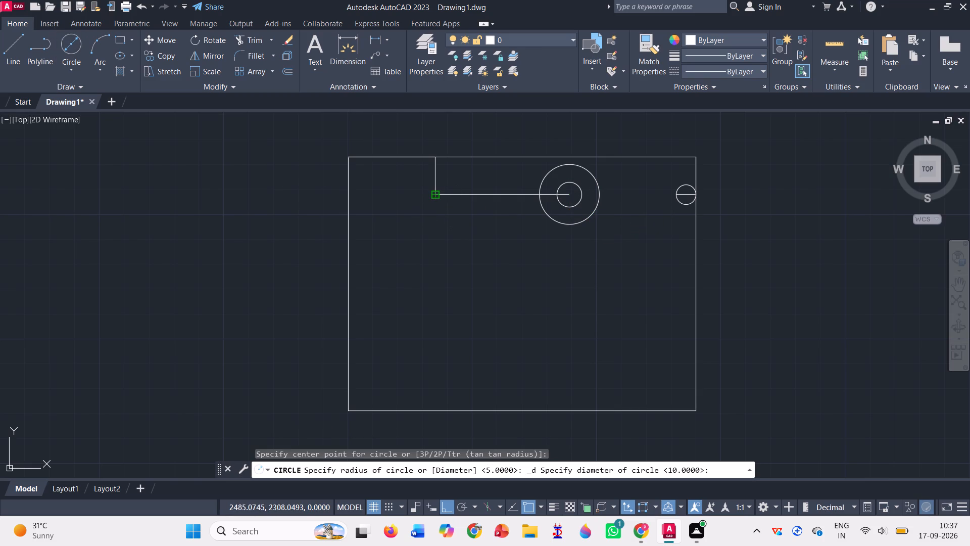
{"action": "type", "text": "11"}
{"action": "key", "text": "Return"}
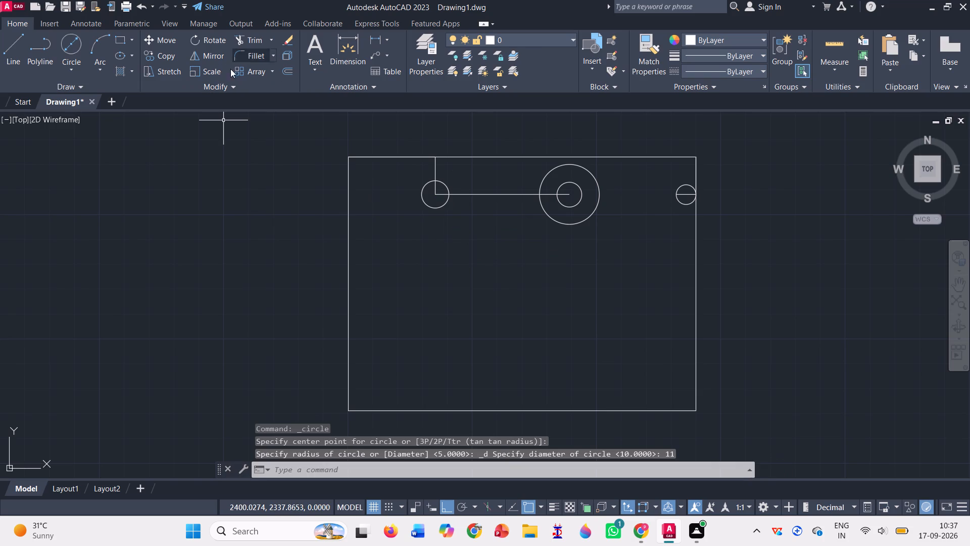
Draw a vertical line from the radius 12 circle's left quadrant up to the rectangle's top edge.
{"action": "left_click", "coordinate": [16, 51]}
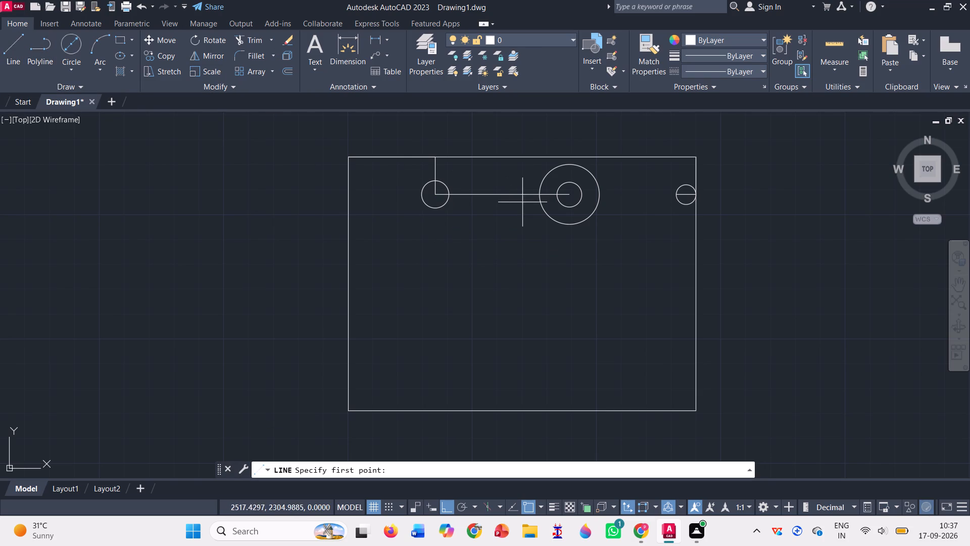
{"action": "left_click", "coordinate": [536, 197]}
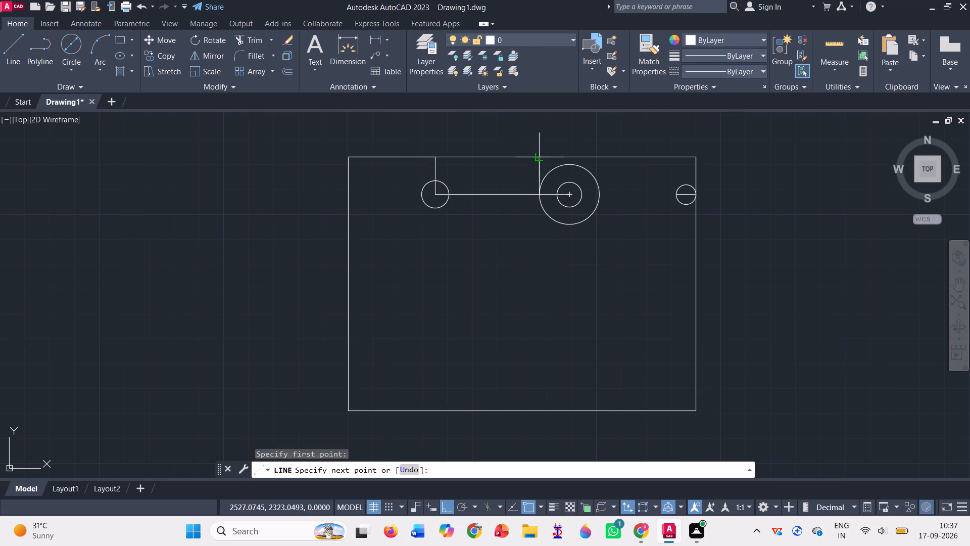
{"action": "left_click", "coordinate": [537, 160]}
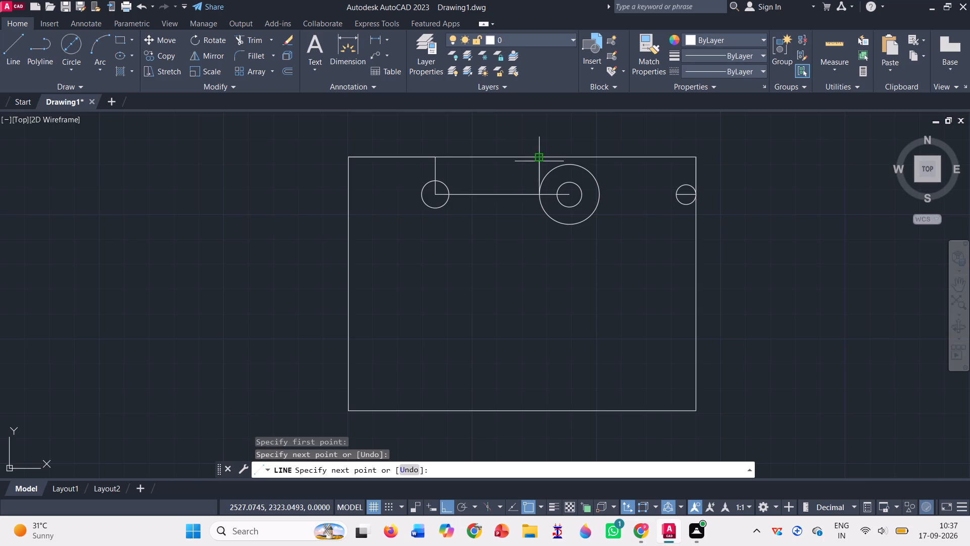
{"action": "key", "text": "Escape"}
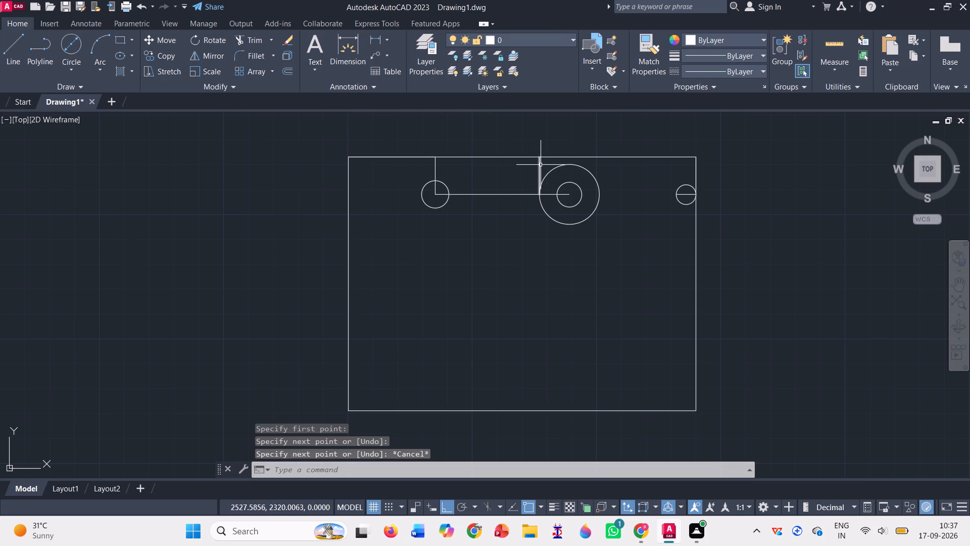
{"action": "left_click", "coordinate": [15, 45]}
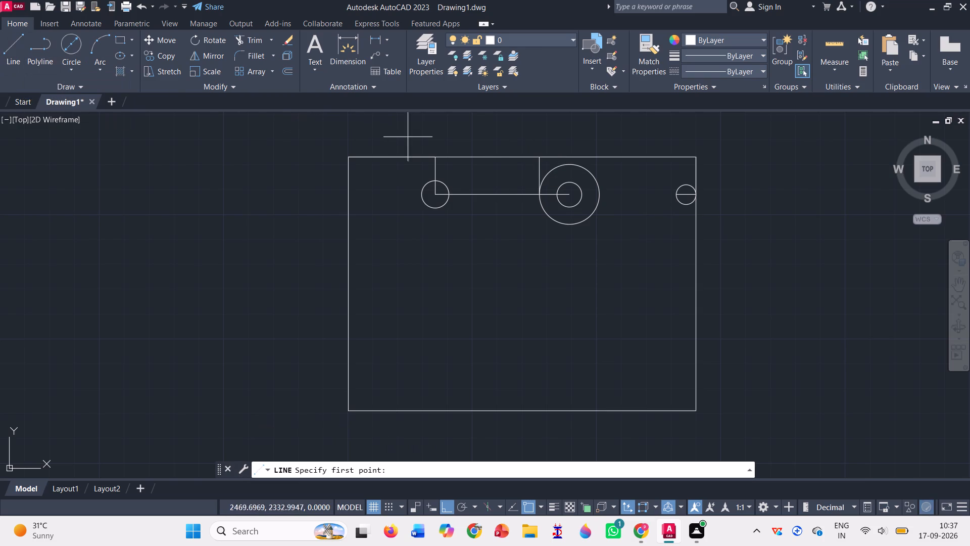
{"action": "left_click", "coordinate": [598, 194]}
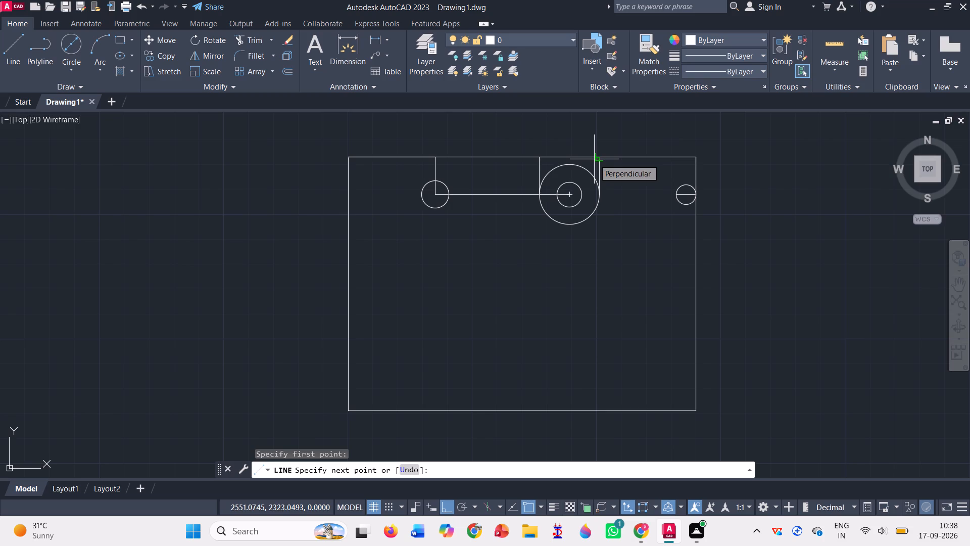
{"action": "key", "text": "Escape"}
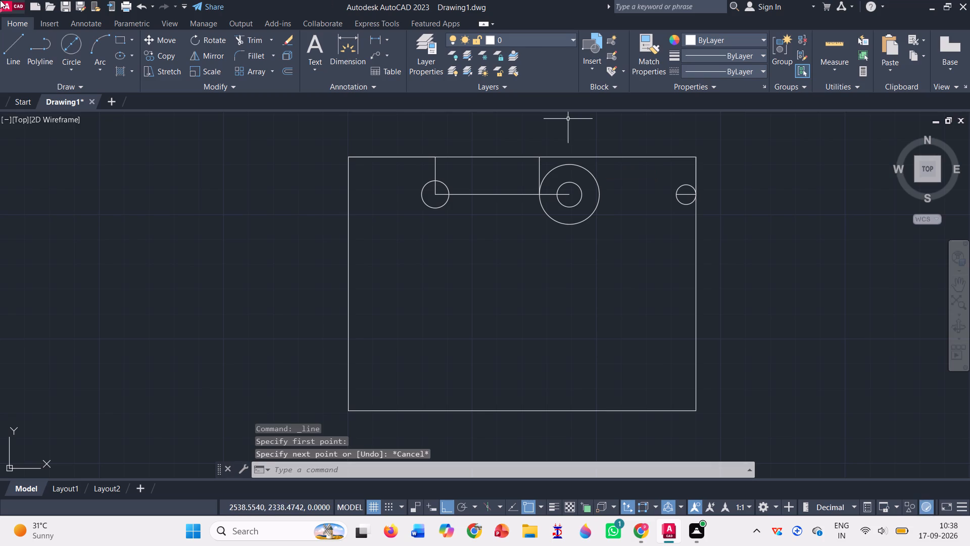
Draw lines from the radius 12 circle's right quadrant up to the top edge, 8 back down, and about 30.5 horizontally right.
{"action": "left_click", "coordinate": [6, 61]}
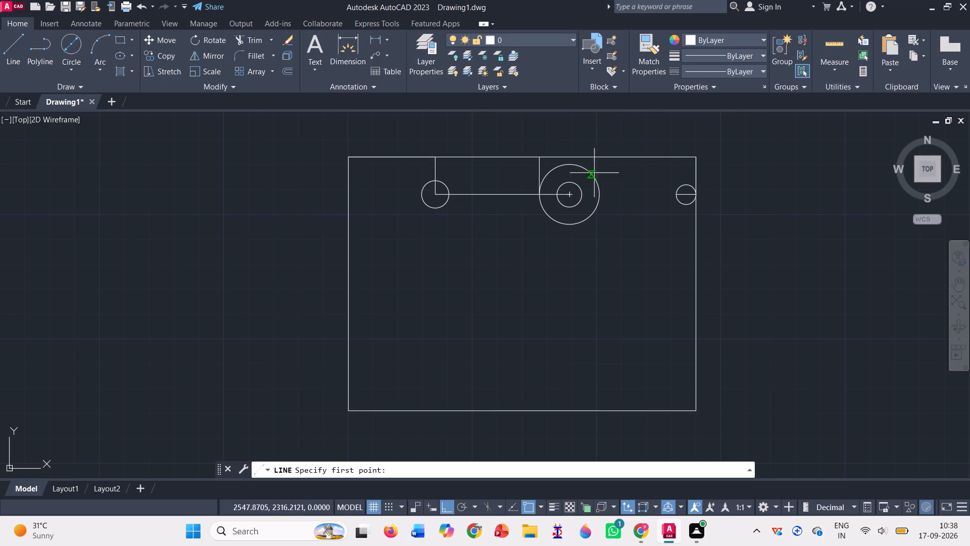
{"action": "left_click", "coordinate": [599, 197]}
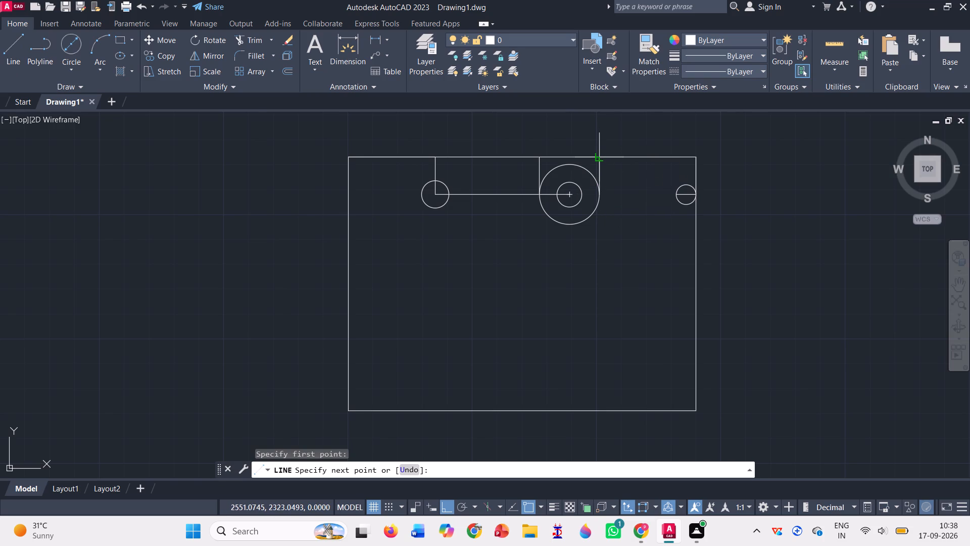
{"action": "left_click", "coordinate": [597, 160]}
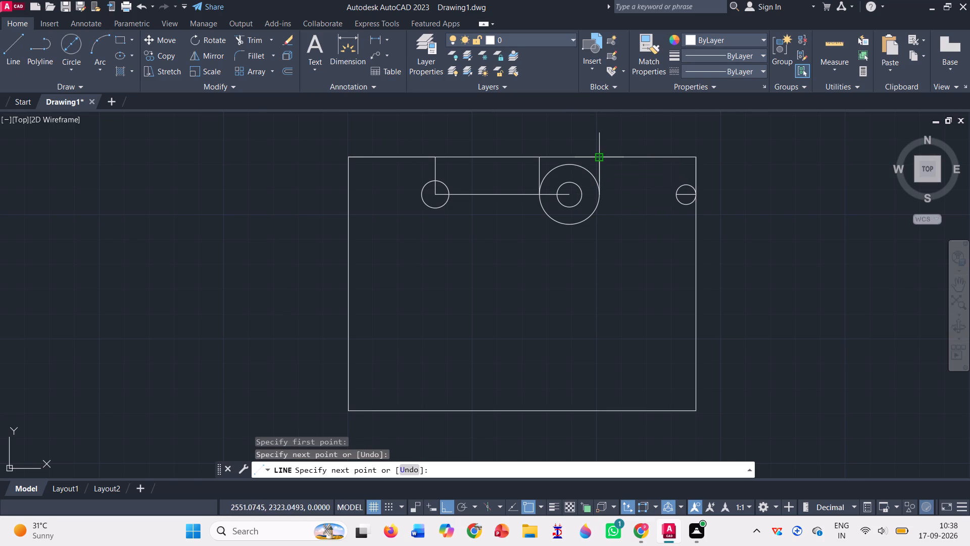
{"action": "key", "text": "8"}
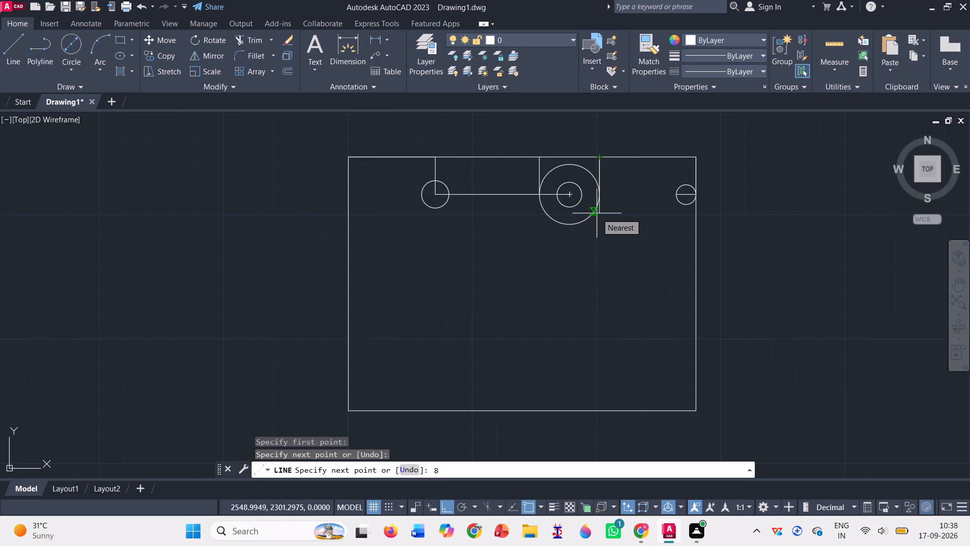
{"action": "key", "text": "Return"}
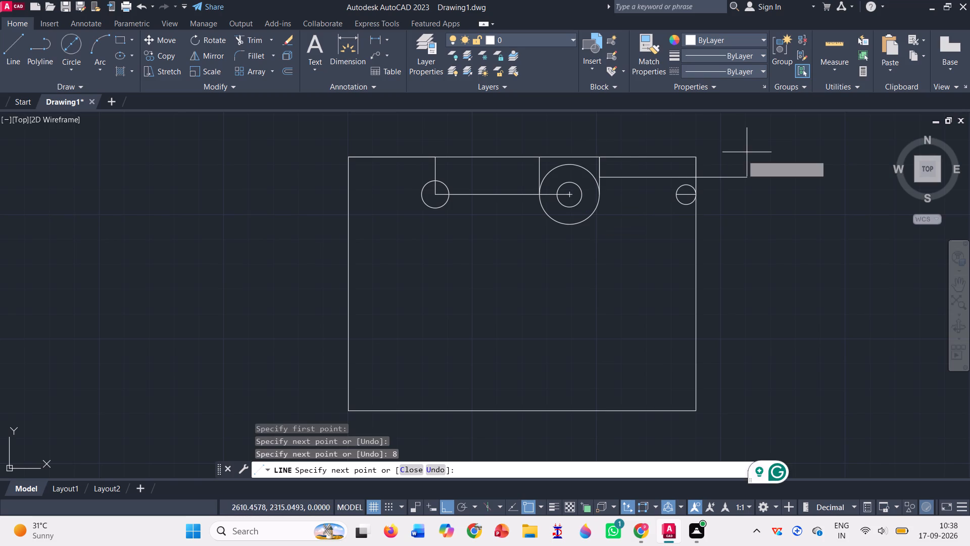
{"action": "left_click", "coordinate": [675, 177]}
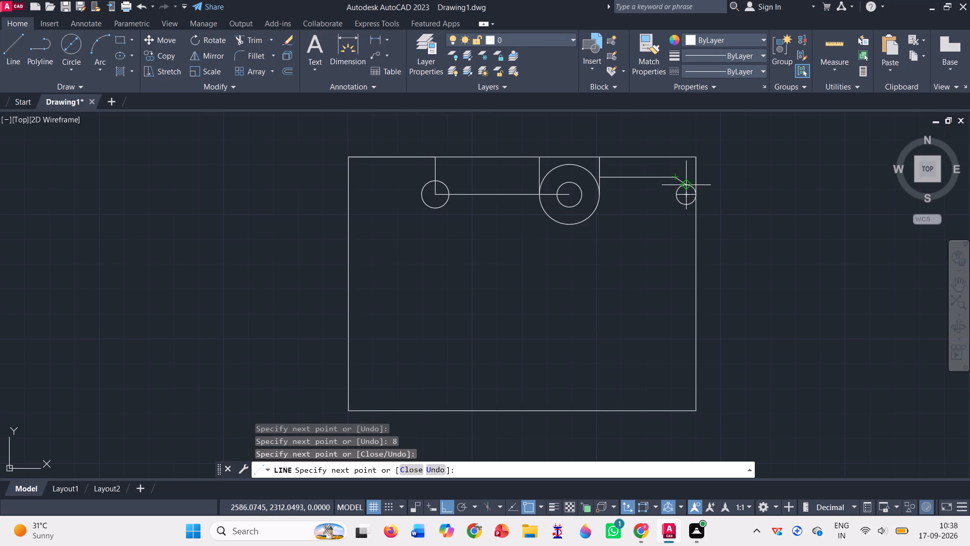
{"action": "scroll", "coordinate": [667, 193], "scroll_direction": "up", "scroll_amount": 2}
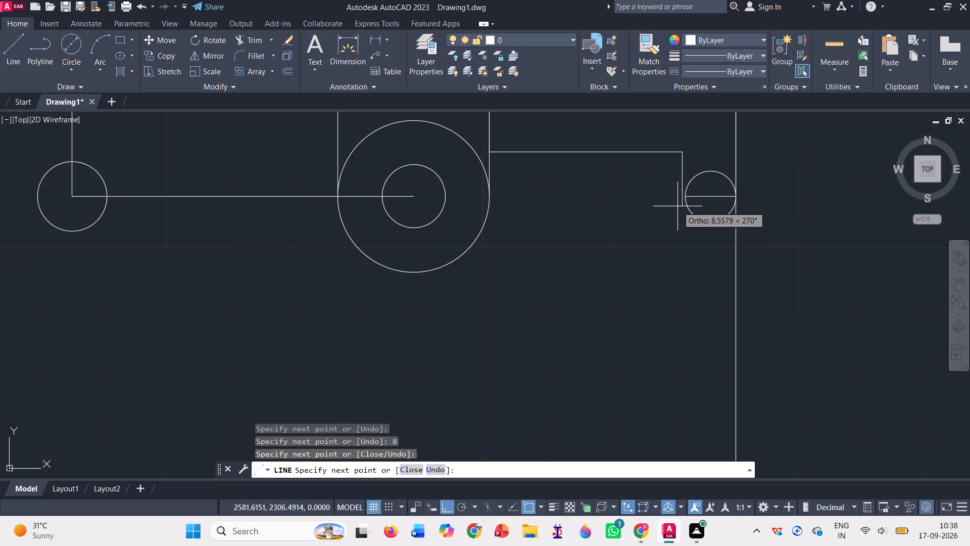
{"action": "key", "text": "Escape"}
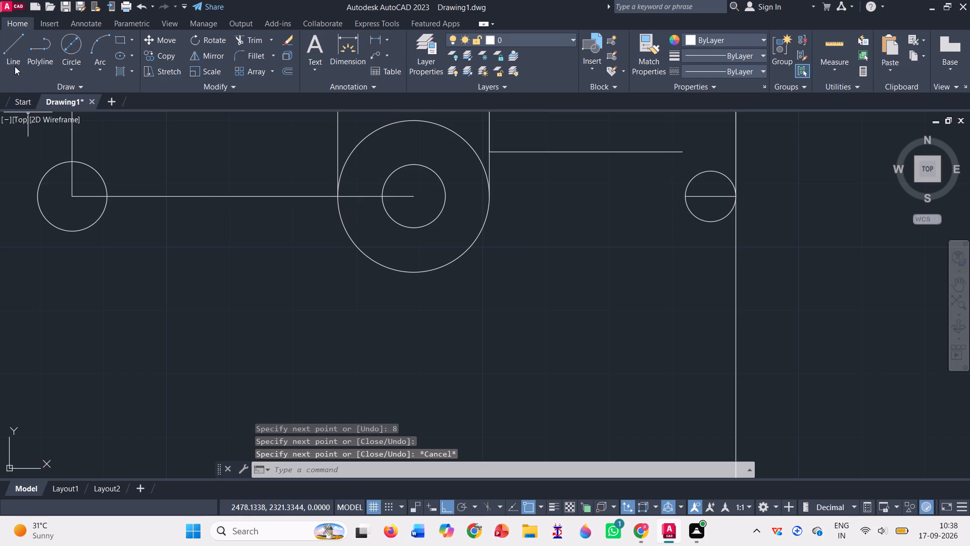
Draw lines from the radius 4 circle's left quadrant about 7 up, left to the vertical construction line, and down to the radius 12 circle.
{"action": "left_click", "coordinate": [11, 57]}
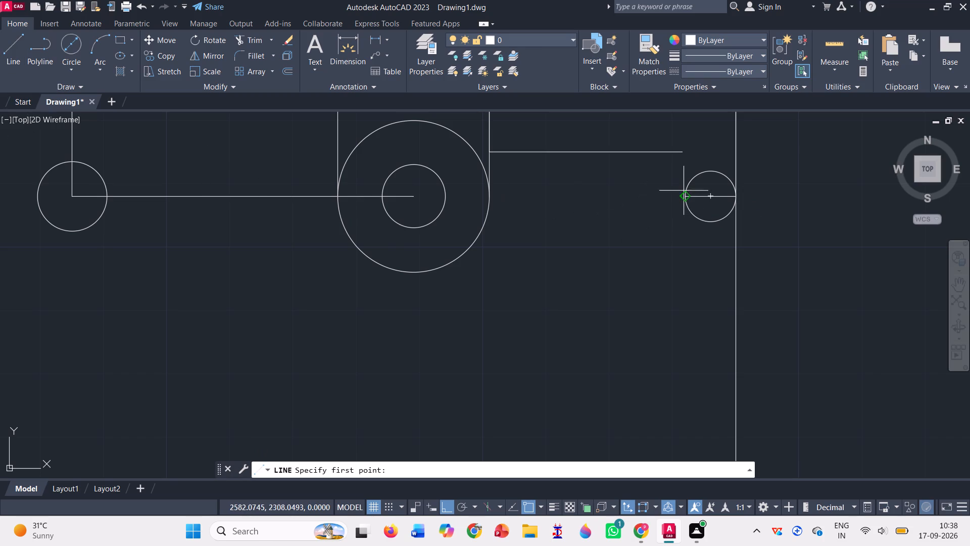
{"action": "left_click", "coordinate": [687, 195]}
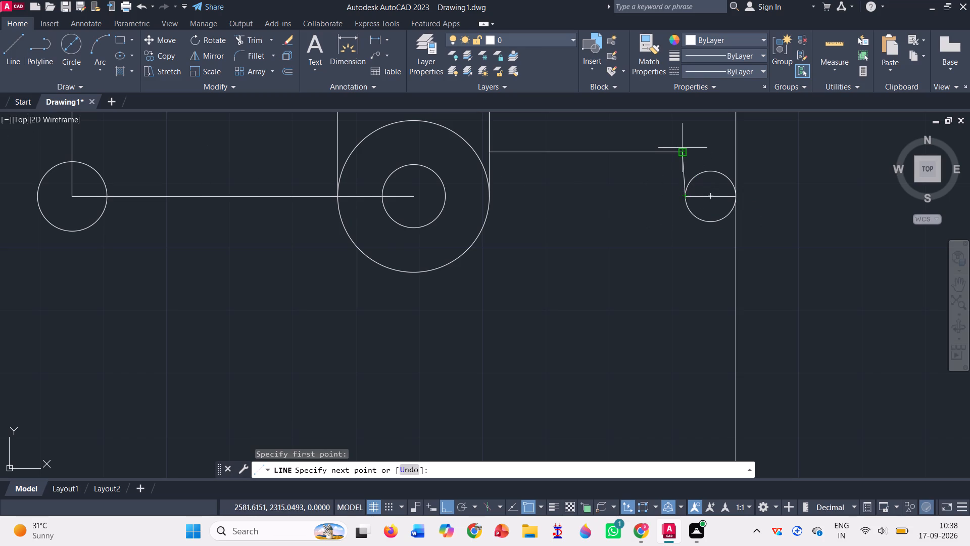
{"action": "scroll", "coordinate": [690, 155], "scroll_direction": "up", "scroll_amount": 3}
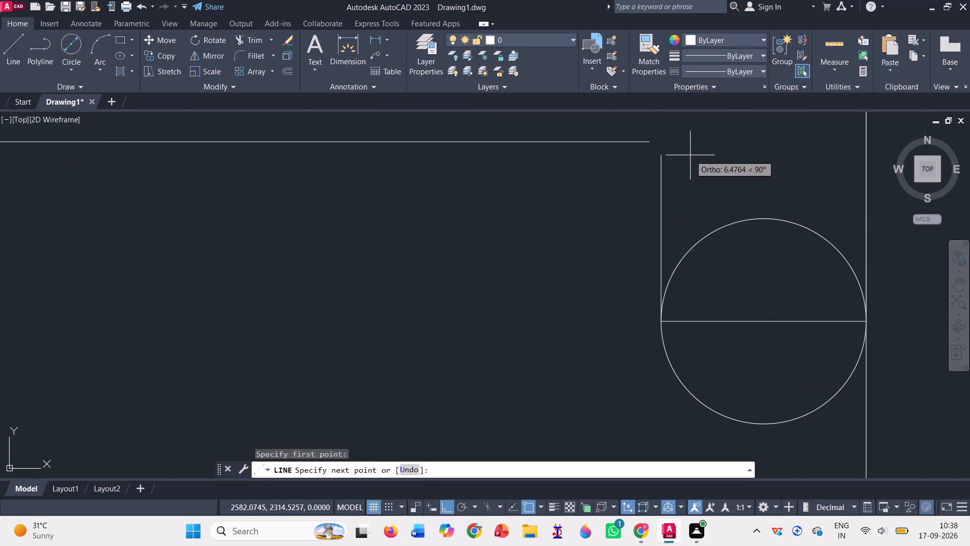
{"action": "left_click", "coordinate": [660, 142]}
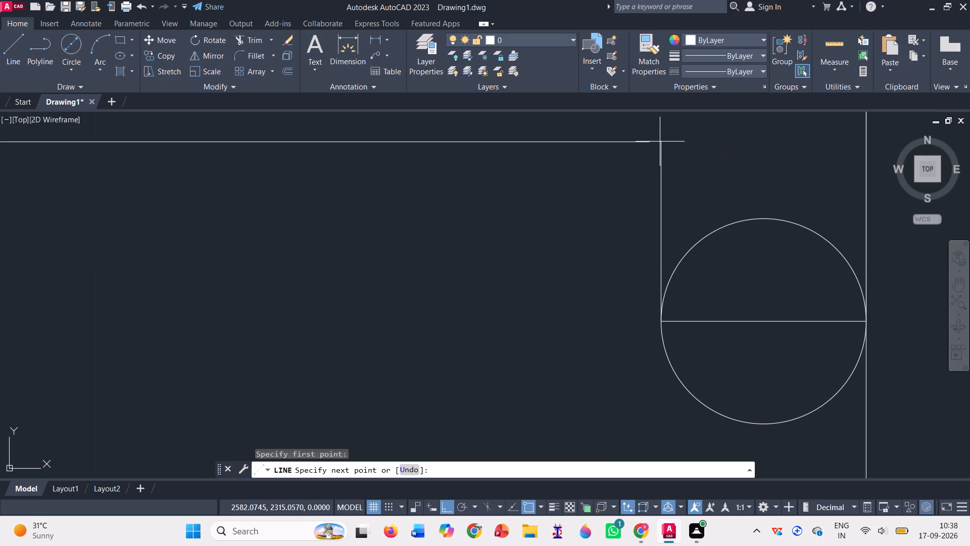
{"action": "scroll", "coordinate": [588, 146], "scroll_direction": "down", "scroll_amount": 3}
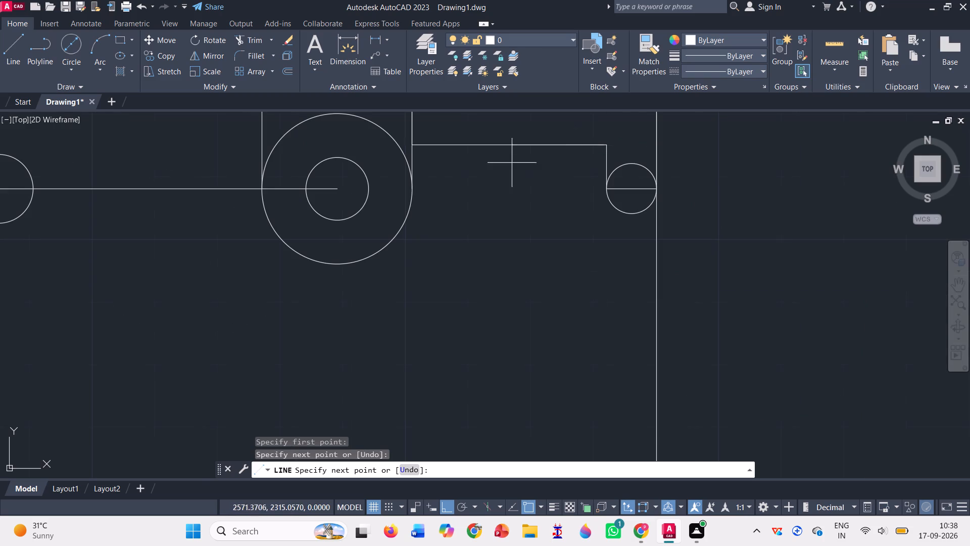
{"action": "left_click", "coordinate": [416, 145]}
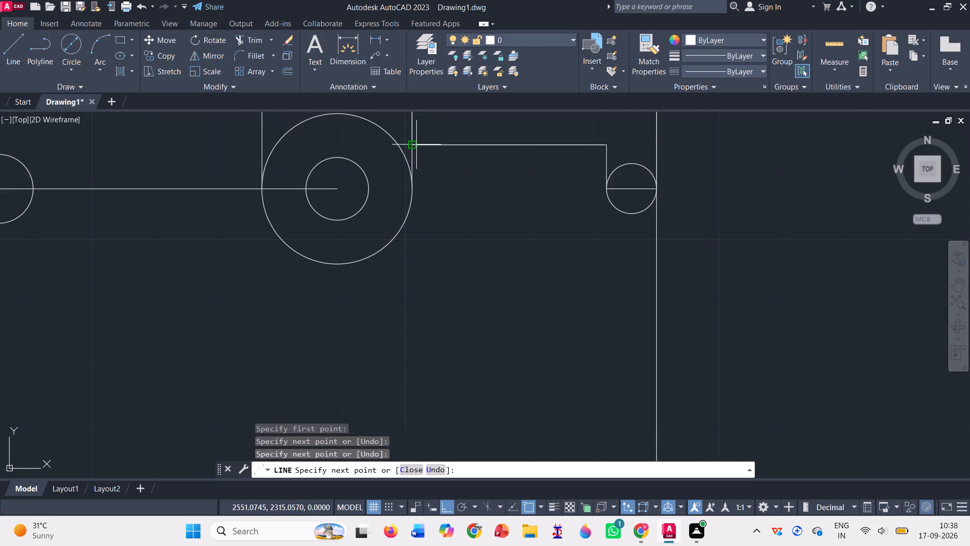
{"action": "left_click", "coordinate": [411, 181]}
{"action": "key", "text": "Escape"}
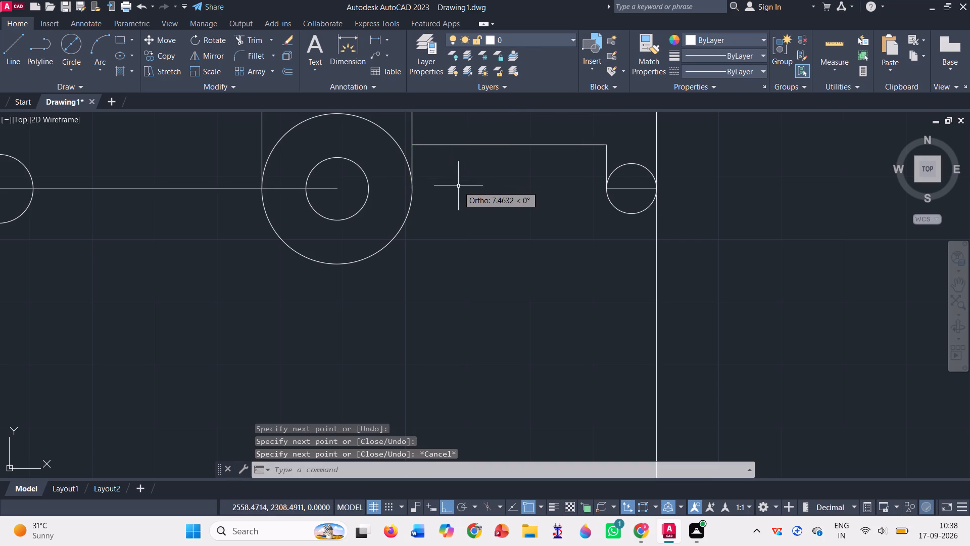
Erase the two construction verticals rising from the radius 12 circle's right side to the top edge, and both overlapping horizontal lines beside them.
{"action": "left_click", "coordinate": [412, 124]}
{"action": "key", "text": "Delete"}
{"action": "key", "text": "Delete"}
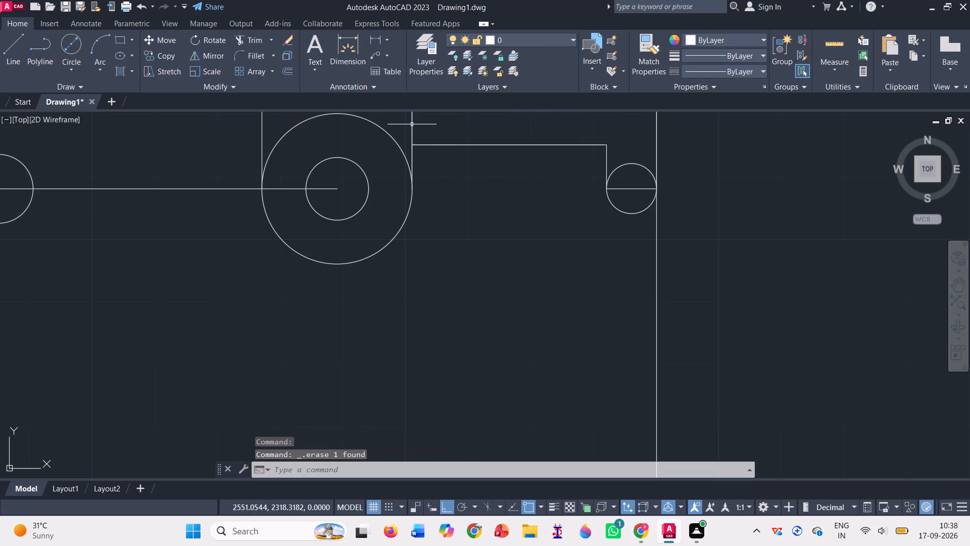
{"action": "left_click", "coordinate": [412, 124]}
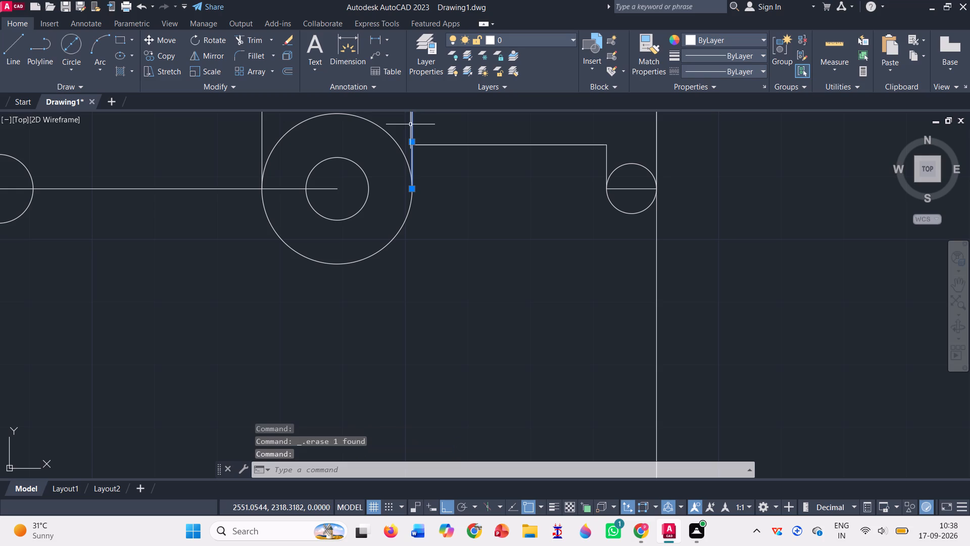
{"action": "key", "text": "Delete"}
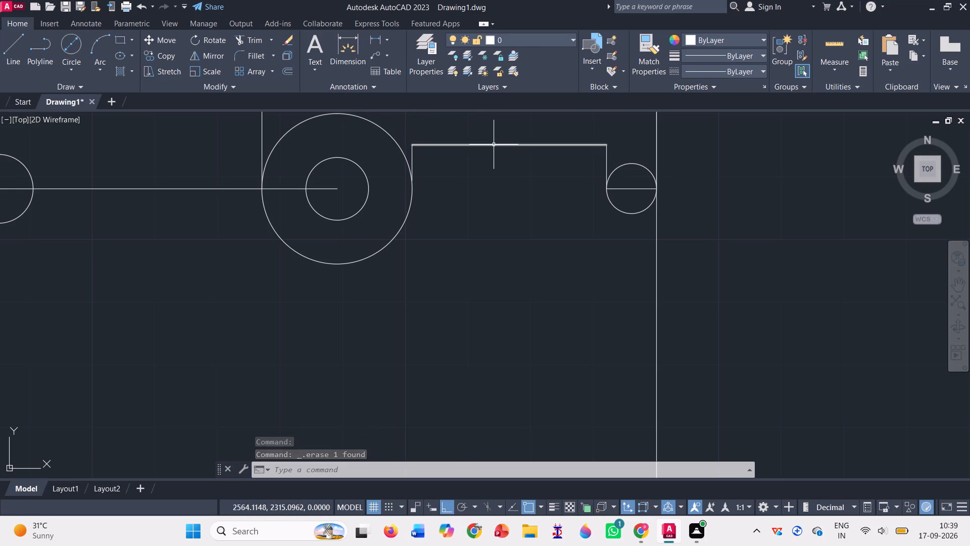
{"action": "left_click", "coordinate": [494, 145]}
{"action": "key", "text": "Delete"}
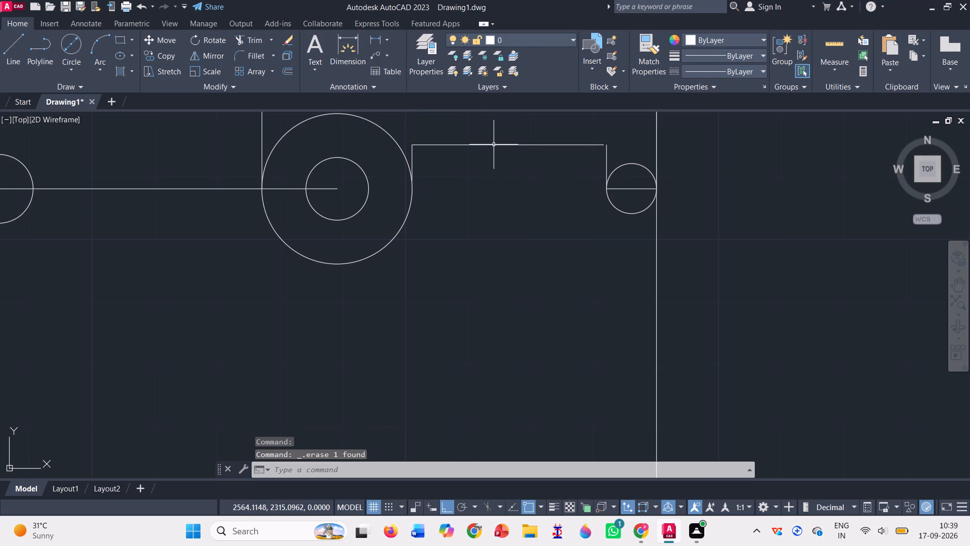
{"action": "left_click", "coordinate": [494, 145]}
{"action": "key", "text": "Delete"}
Draw a horizontal line joining the top ends of the two short verticals between the radius 12 and radius 4 circles.
{"action": "left_click", "coordinate": [11, 58]}
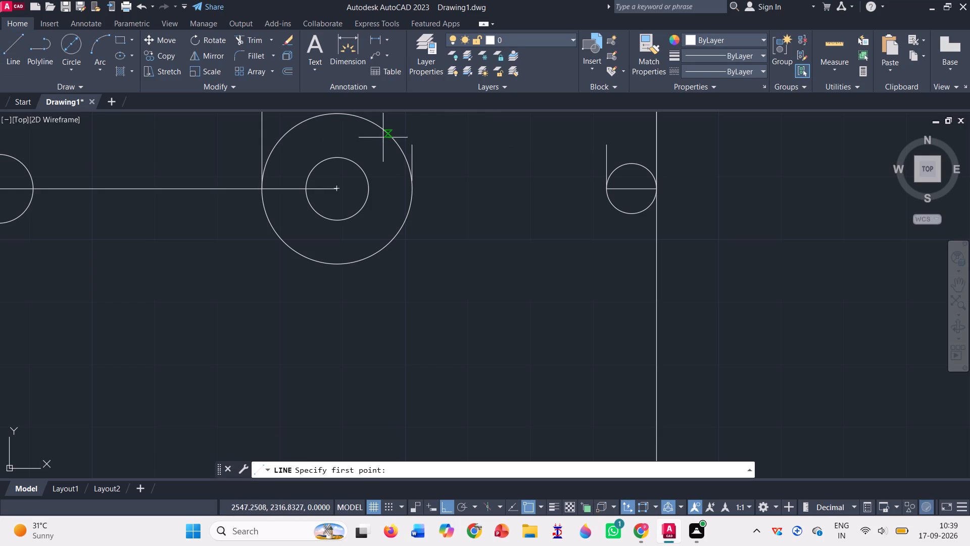
{"action": "left_click", "coordinate": [410, 146]}
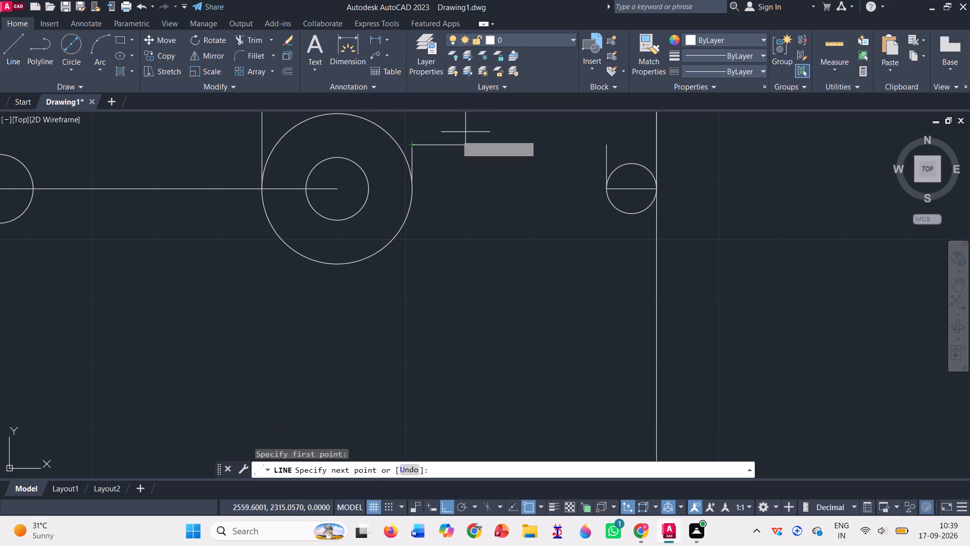
{"action": "left_click", "coordinate": [608, 142]}
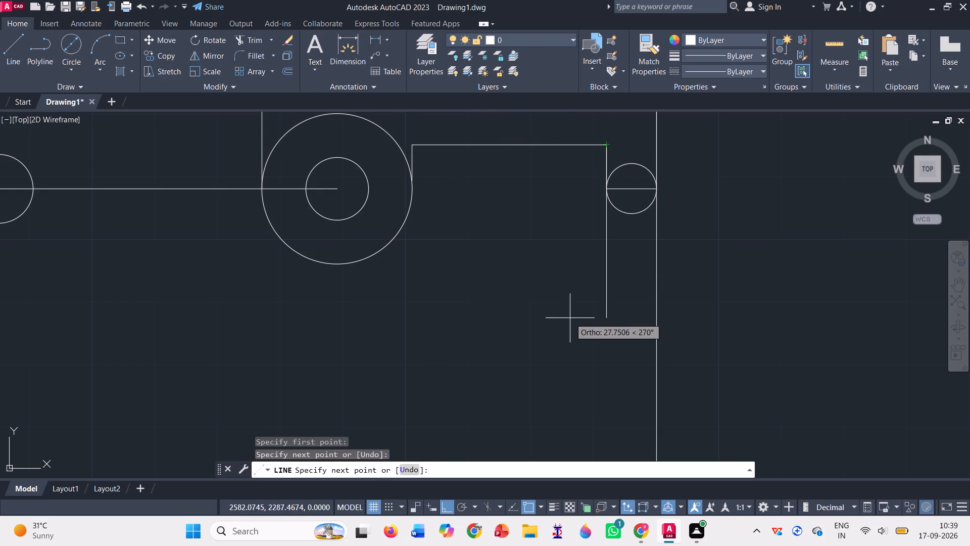
{"action": "key", "text": "Escape"}
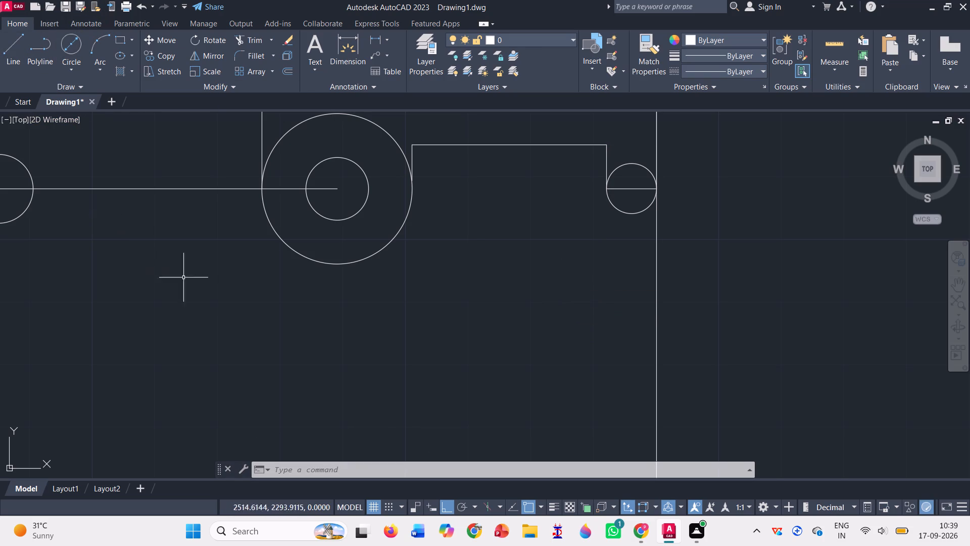
Trim away the upper arcs of the radius 4 and radius 12 circles and the horizontal line inside the radius 4 circle.
{"action": "left_click", "coordinate": [236, 38]}
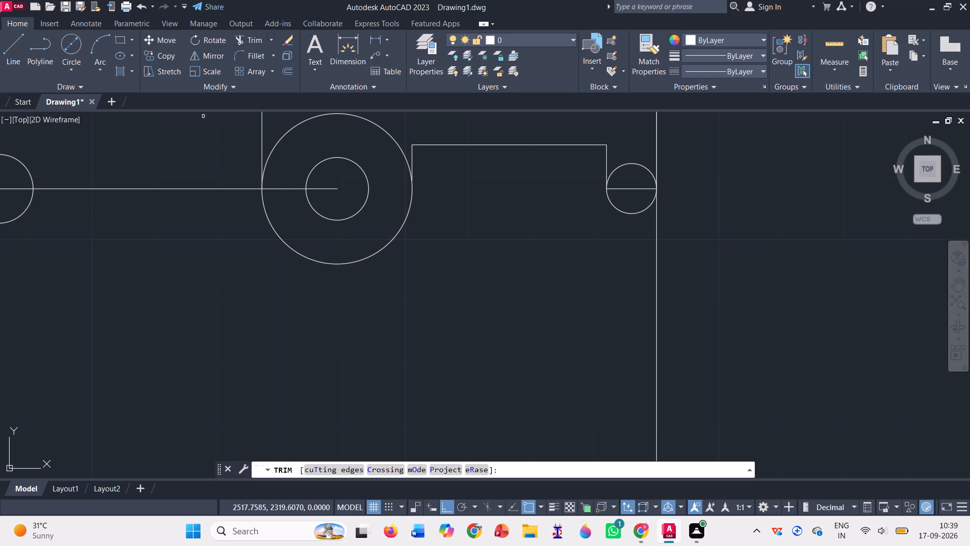
{"action": "left_click", "coordinate": [637, 164]}
{"action": "left_click", "coordinate": [625, 190]}
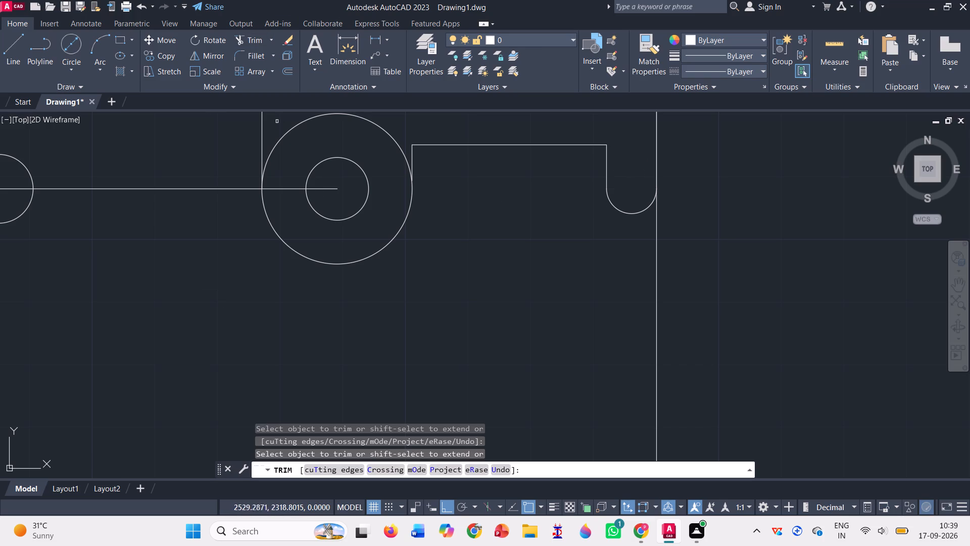
{"action": "left_click", "coordinate": [300, 126]}
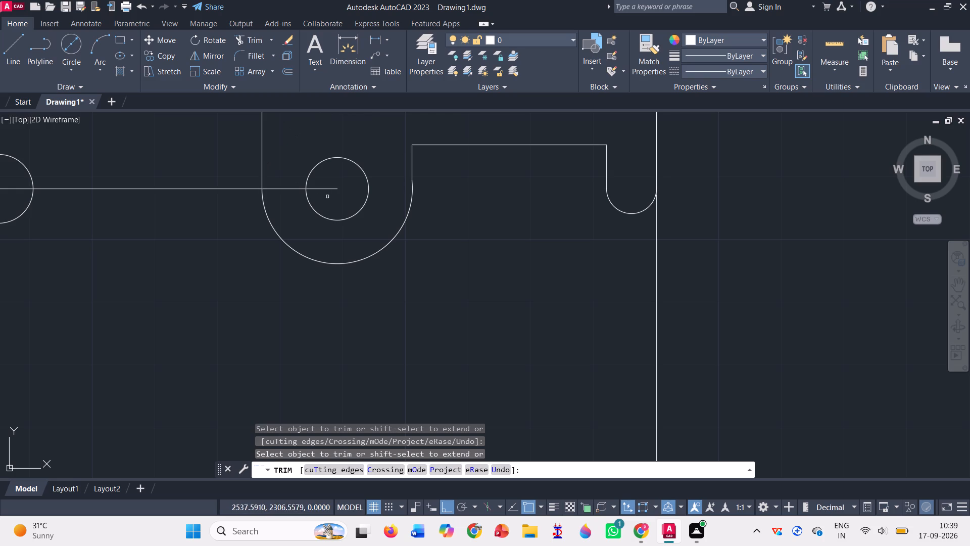
Trim away the horizontal construction line between the two upper hole centres and the vertical one from the top edge to the upper-left hole.
{"action": "left_click", "coordinate": [327, 188]}
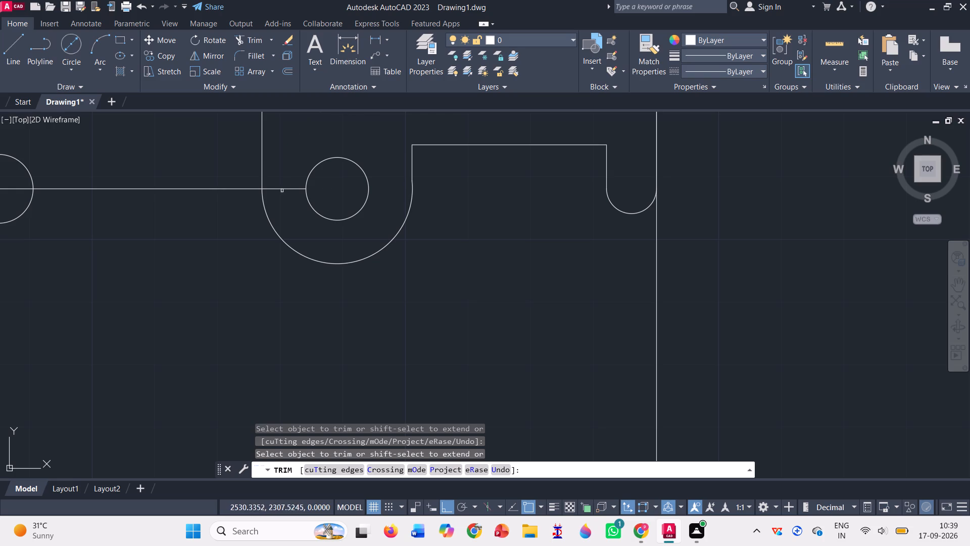
{"action": "left_click", "coordinate": [283, 186]}
{"action": "left_click", "coordinate": [282, 191]}
{"action": "scroll", "coordinate": [242, 211], "scroll_direction": "down", "scroll_amount": 2}
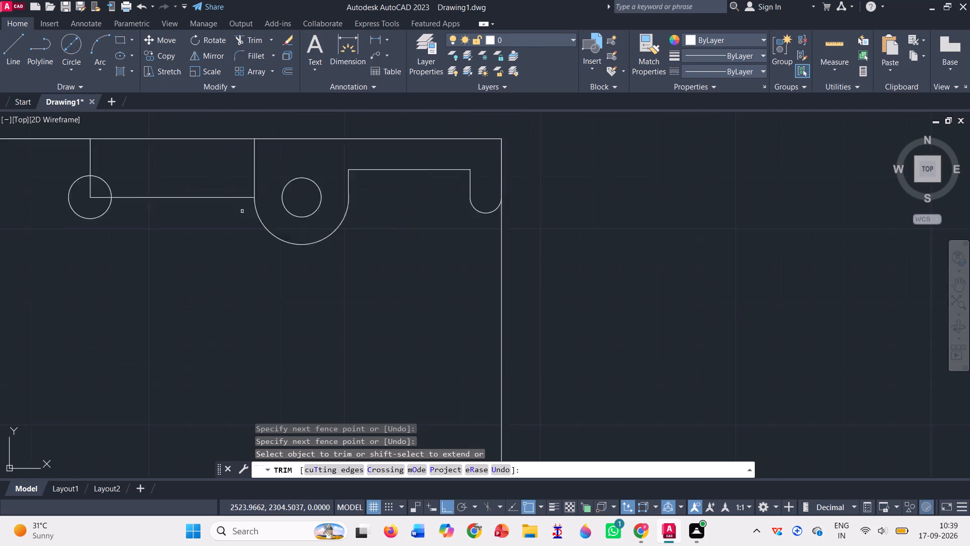
{"action": "scroll", "coordinate": [242, 211], "scroll_direction": "down", "scroll_amount": 1}
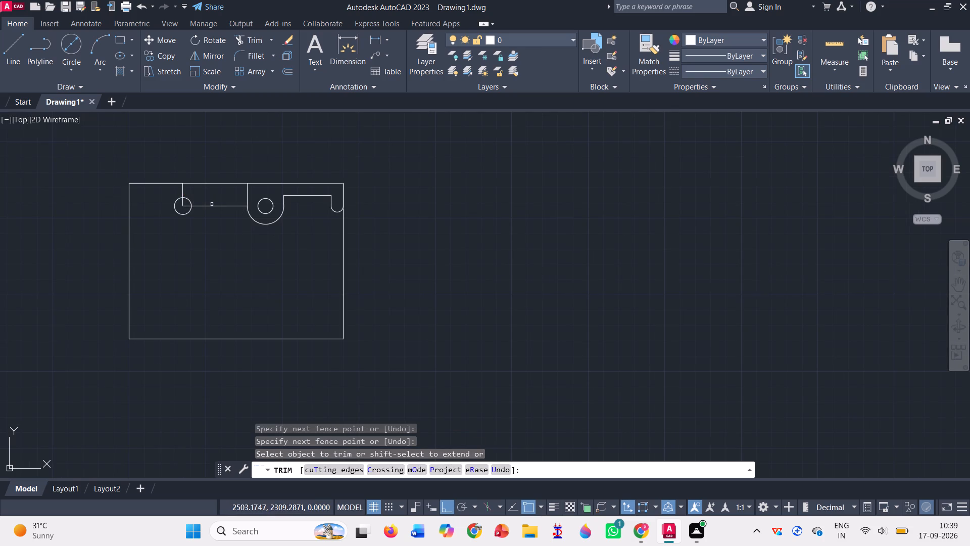
{"action": "left_click", "coordinate": [221, 206]}
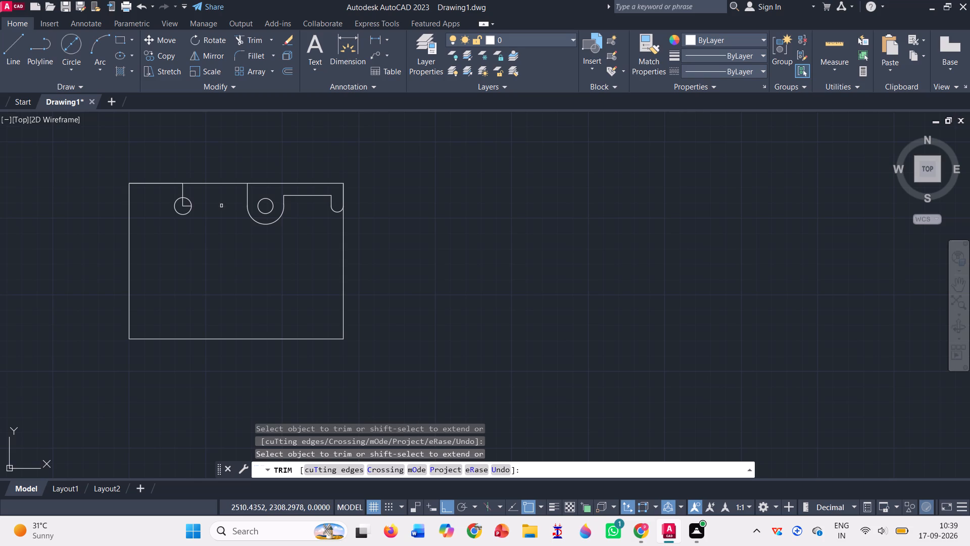
{"action": "left_click", "coordinate": [187, 207]}
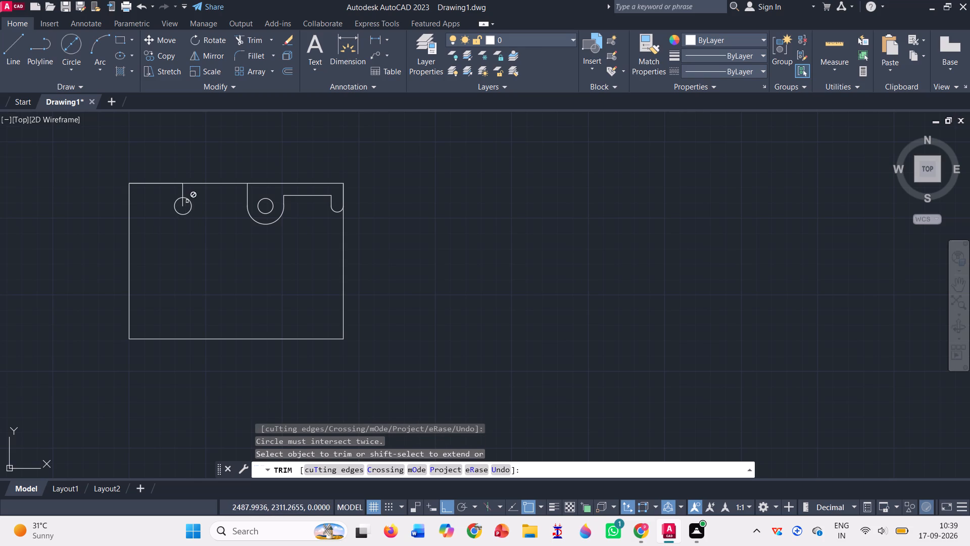
{"action": "scroll", "coordinate": [187, 201], "scroll_direction": "up", "scroll_amount": 2}
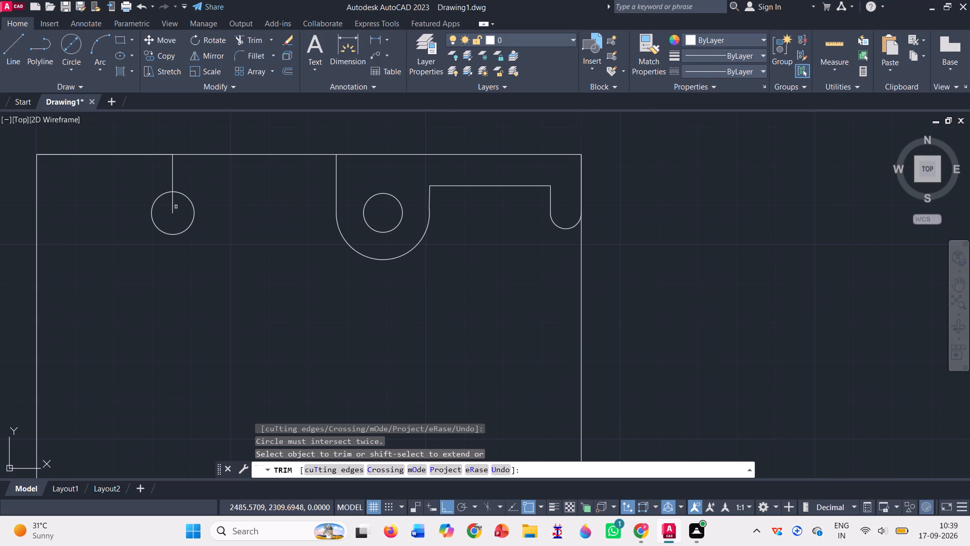
{"action": "left_click", "coordinate": [171, 208]}
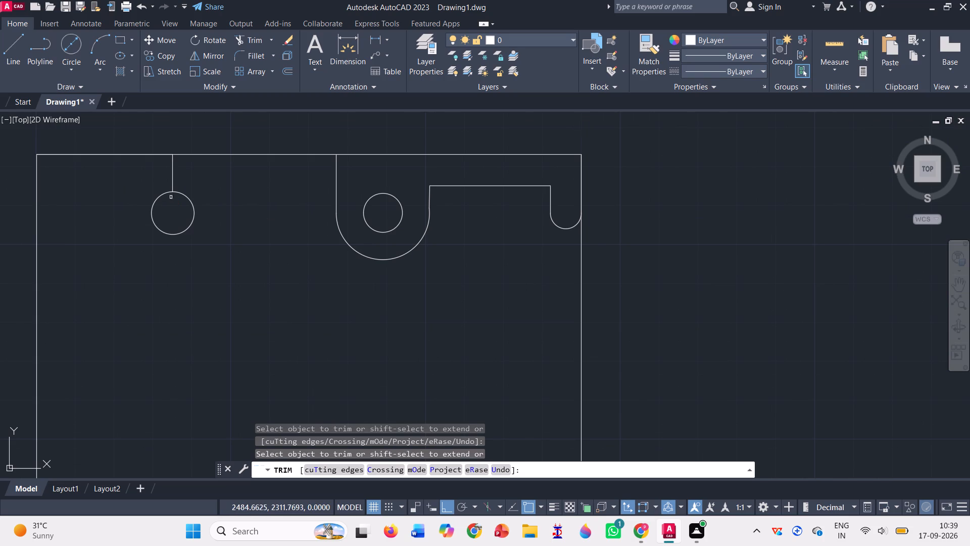
{"action": "left_click", "coordinate": [172, 183]}
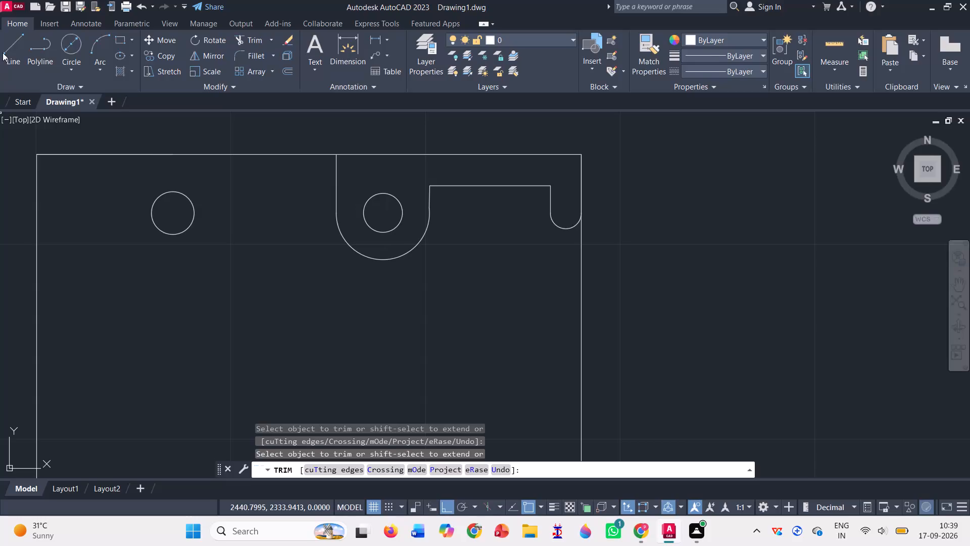
Draw connected construction lines from the rectangle's top-right corner: 40 down, 22 left, 33 down and 23 left.
{"action": "left_click", "coordinate": [19, 47]}
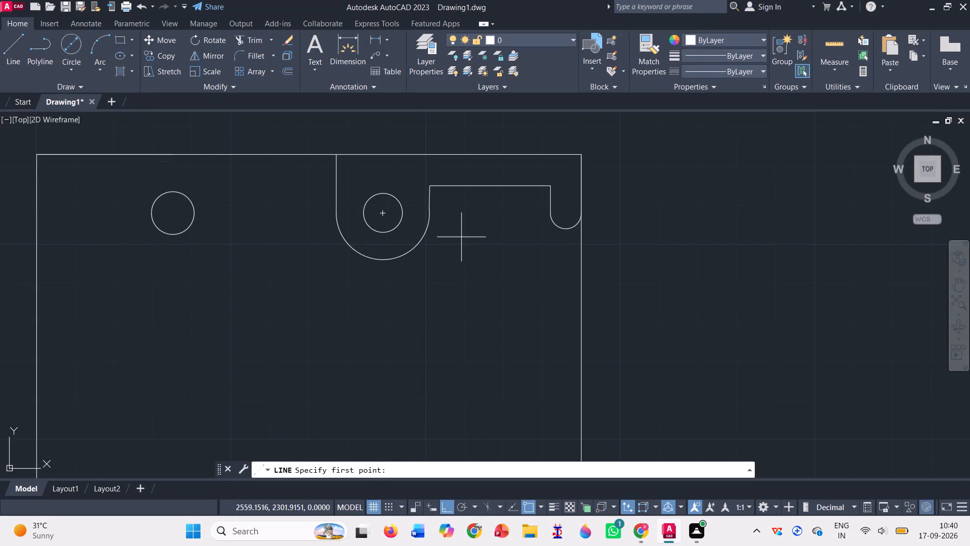
{"action": "left_click", "coordinate": [578, 155]}
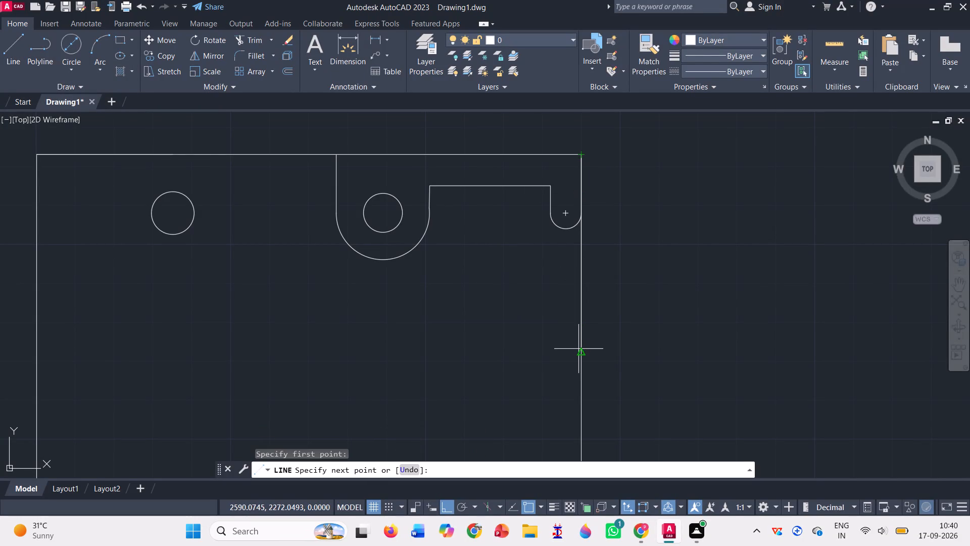
{"action": "type", "text": "40"}
{"action": "key", "text": "Return"}
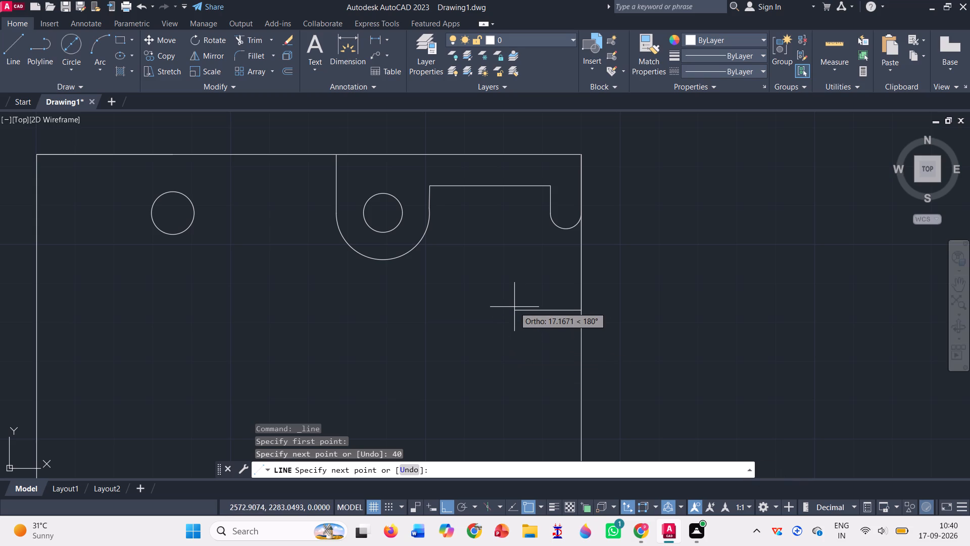
{"action": "type", "text": "22"}
{"action": "key", "text": "Return"}
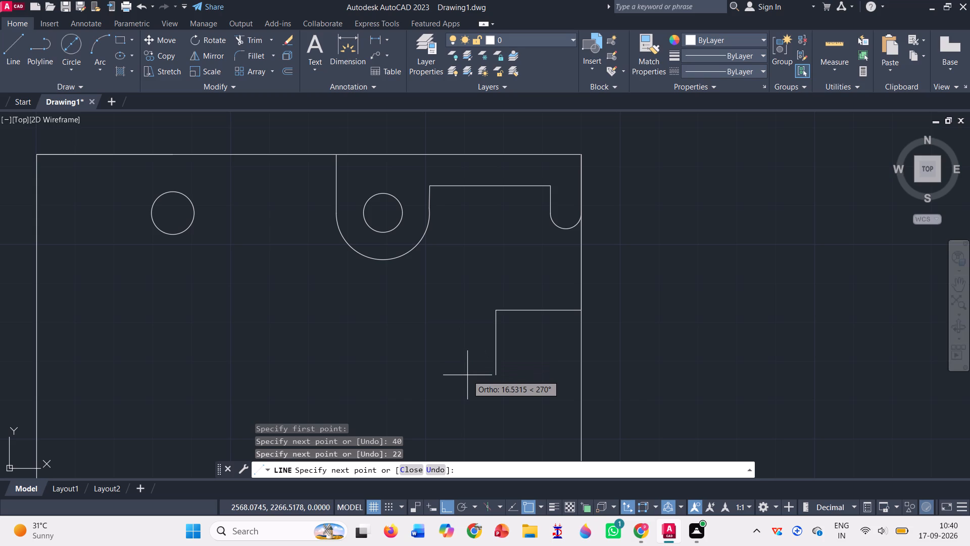
{"action": "type", "text": "33"}
{"action": "key", "text": "Return"}
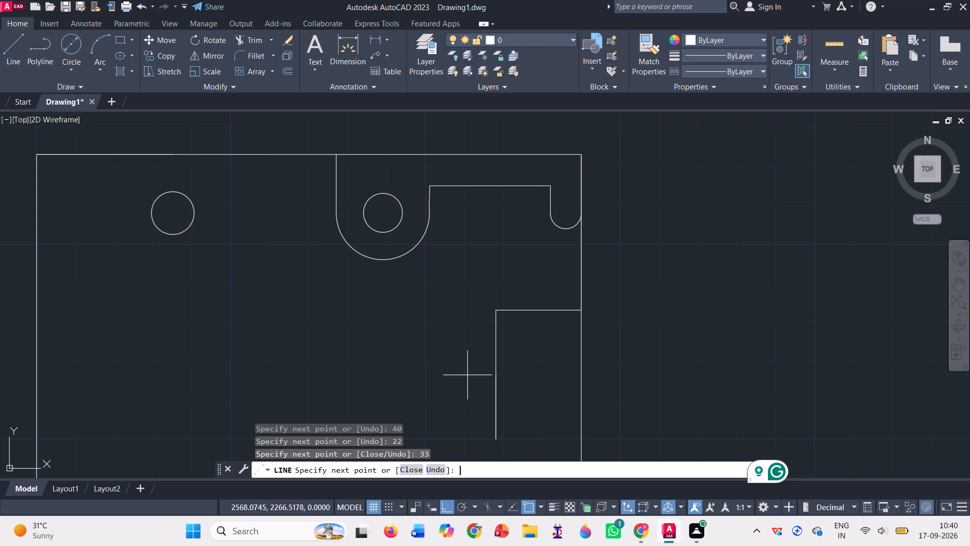
{"action": "scroll", "coordinate": [467, 375], "scroll_direction": "down", "scroll_amount": 2}
{"action": "scroll", "coordinate": [307, 182], "scroll_direction": "down", "scroll_amount": 2}
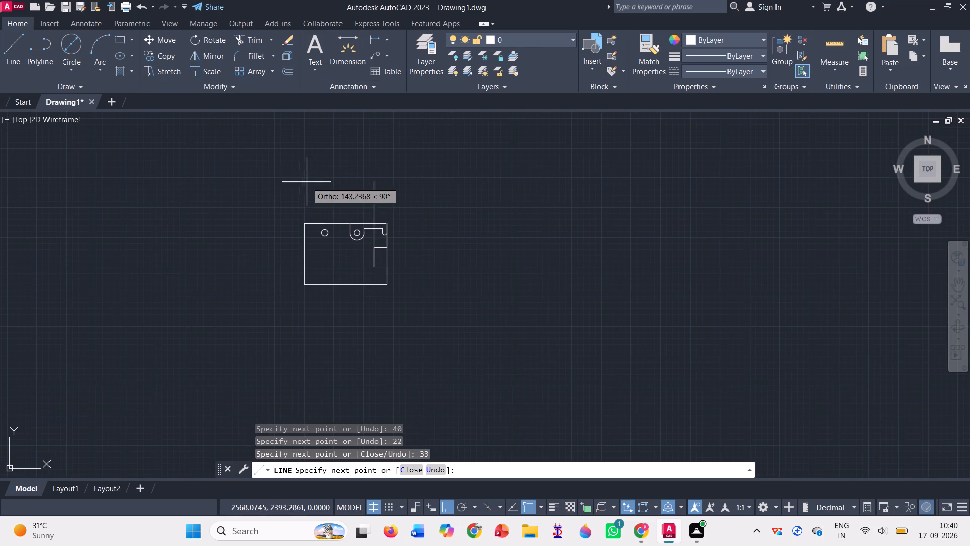
{"action": "scroll", "coordinate": [325, 278], "scroll_direction": "up", "scroll_amount": 2}
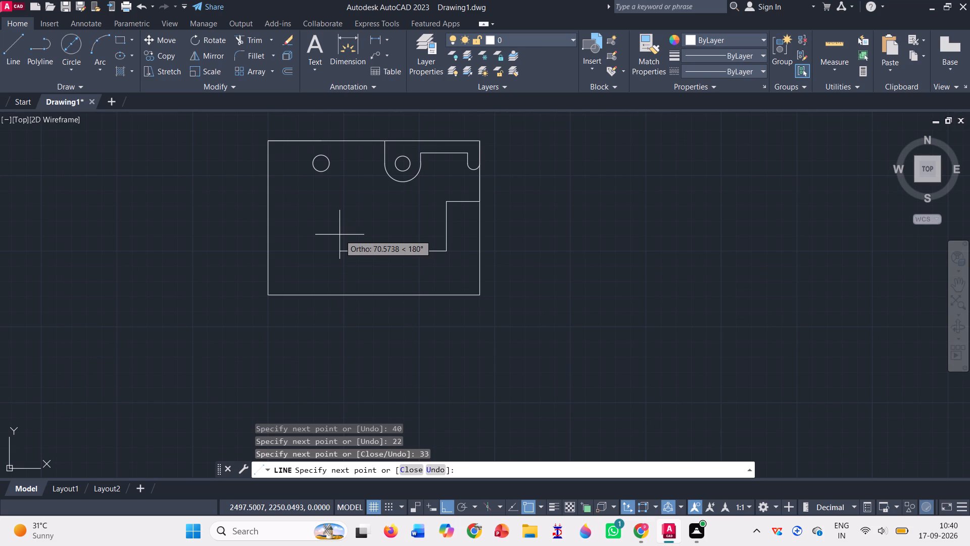
{"action": "type", "text": "23"}
{"action": "key", "text": "Return"}
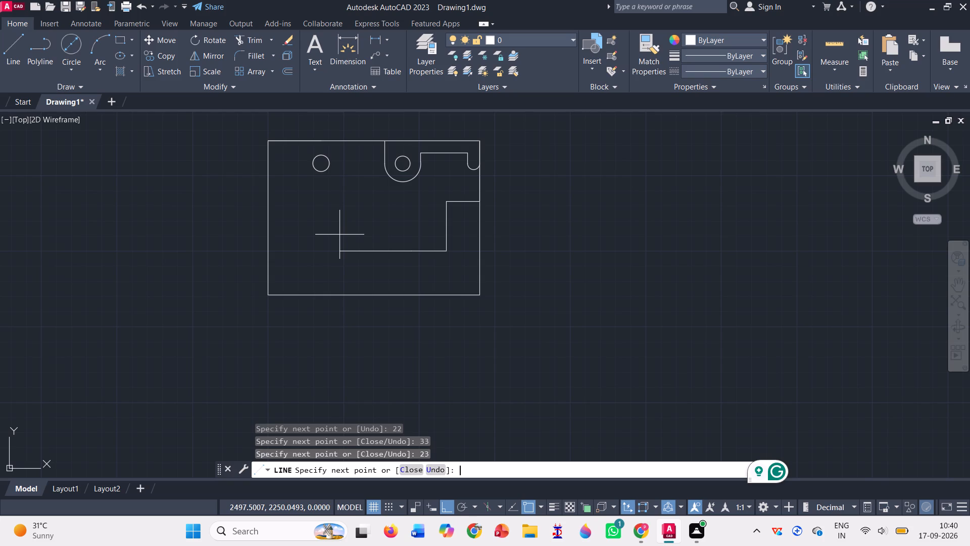
{"action": "key", "text": "Return"}
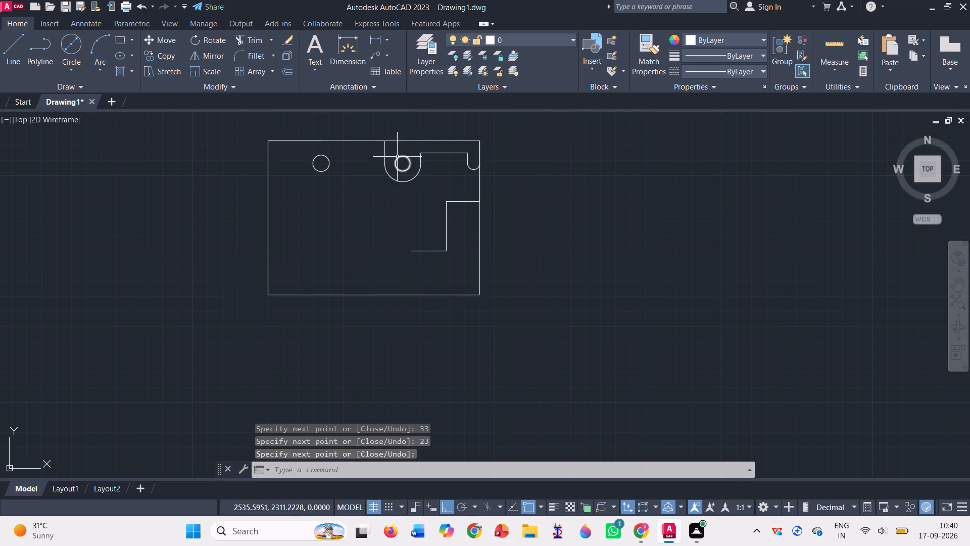
Draw a diameter 11 circle centred on the corner where the 22 and 33 construction lines meet.
{"action": "scroll", "coordinate": [431, 186], "scroll_direction": "up", "scroll_amount": 2}
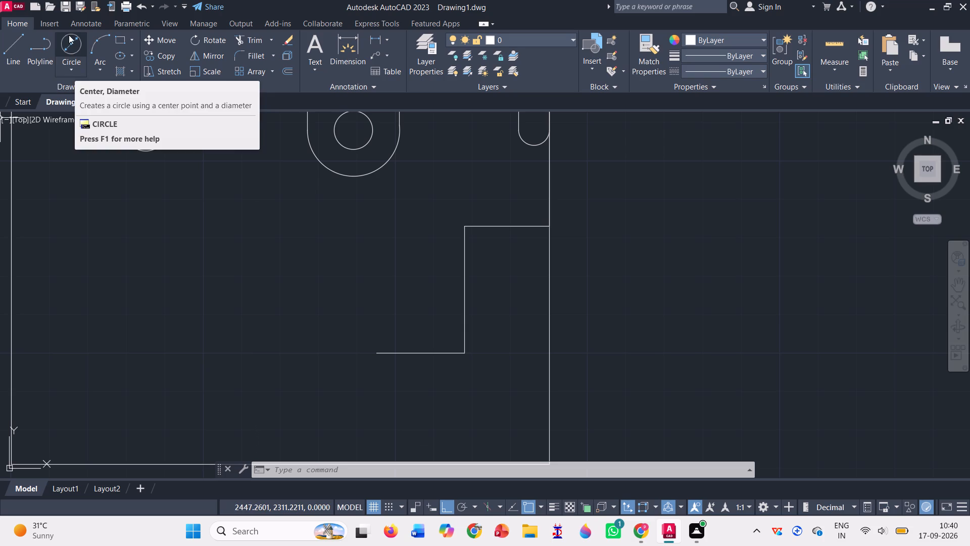
{"action": "left_click", "coordinate": [67, 42]}
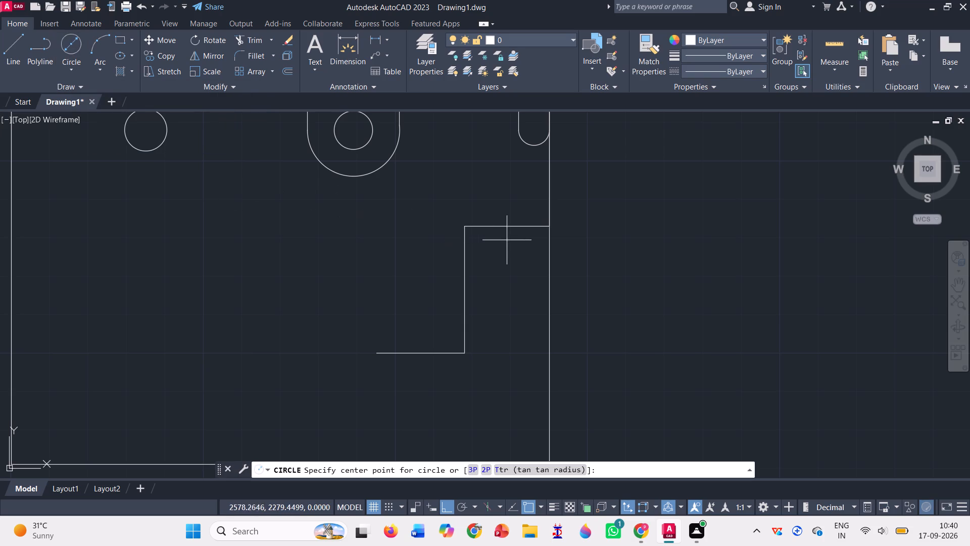
{"action": "left_click", "coordinate": [466, 229]}
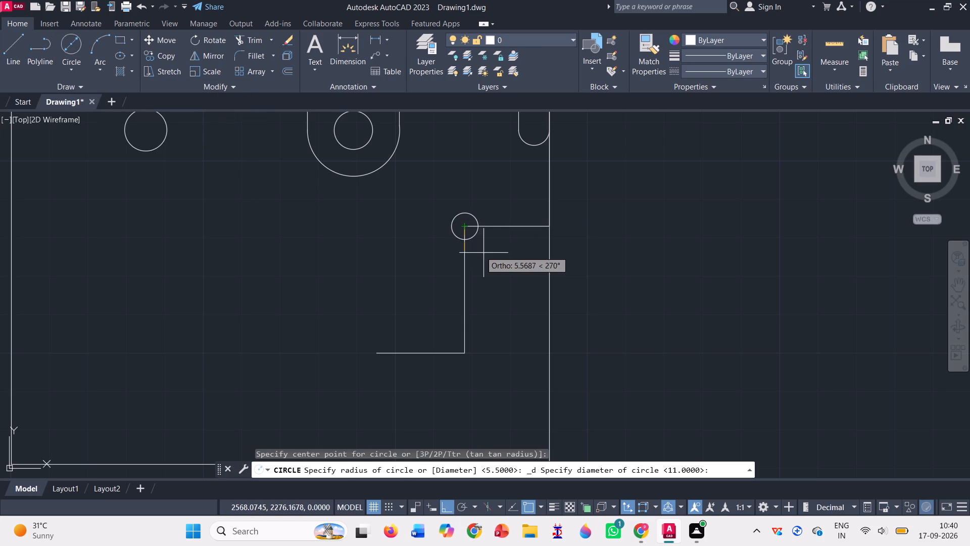
{"action": "type", "text": "11"}
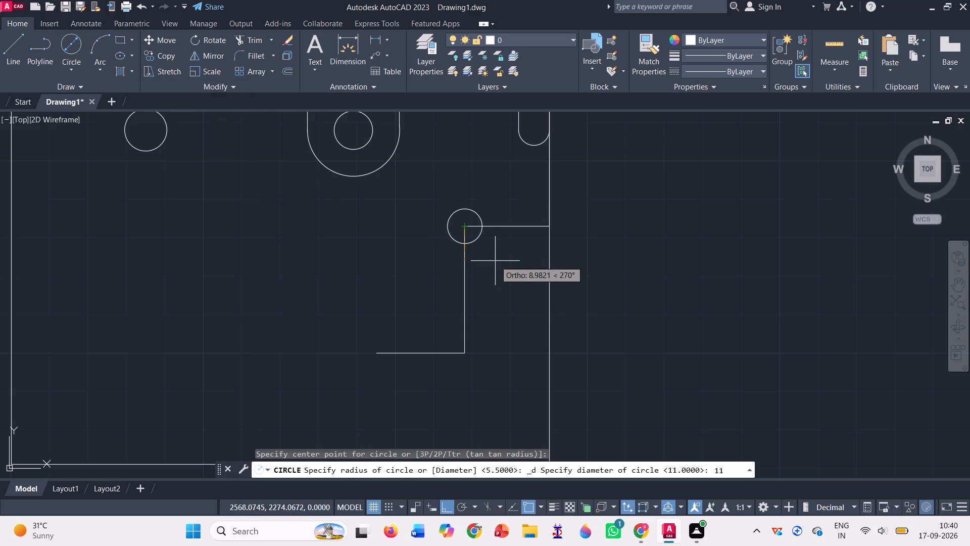
{"action": "key", "text": "Return"}
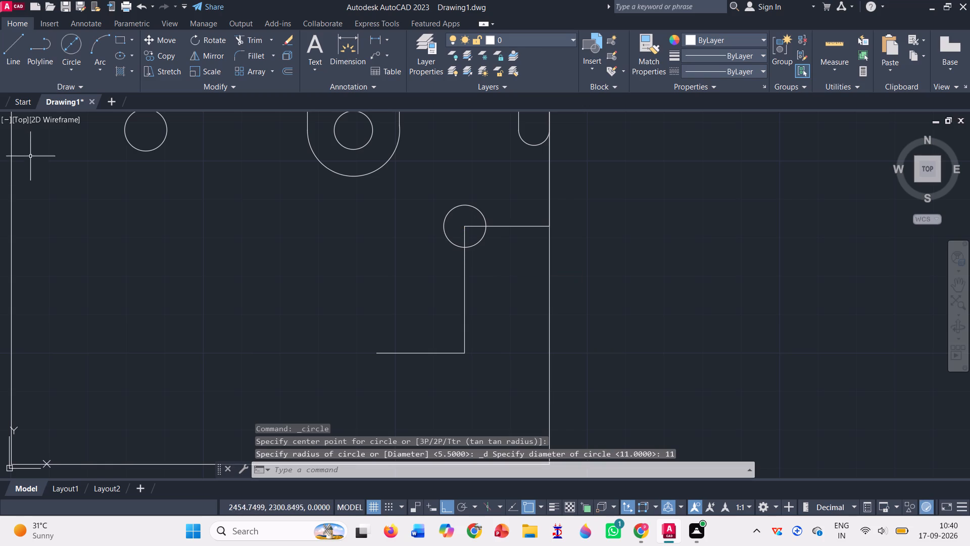
Draw two concentric circles, diameters 25 and 16, centred on the free end of the 23 construction line.
{"action": "left_click", "coordinate": [82, 36]}
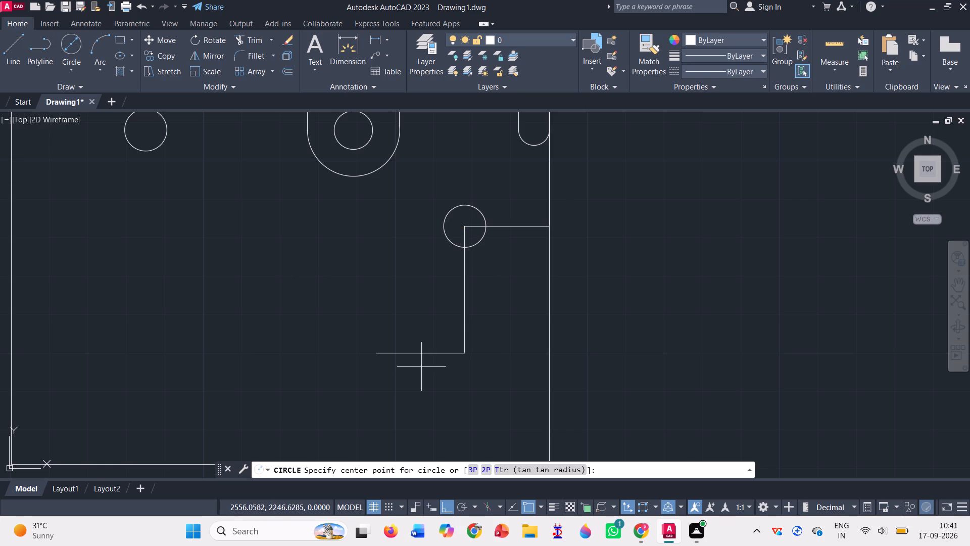
{"action": "left_click", "coordinate": [379, 354]}
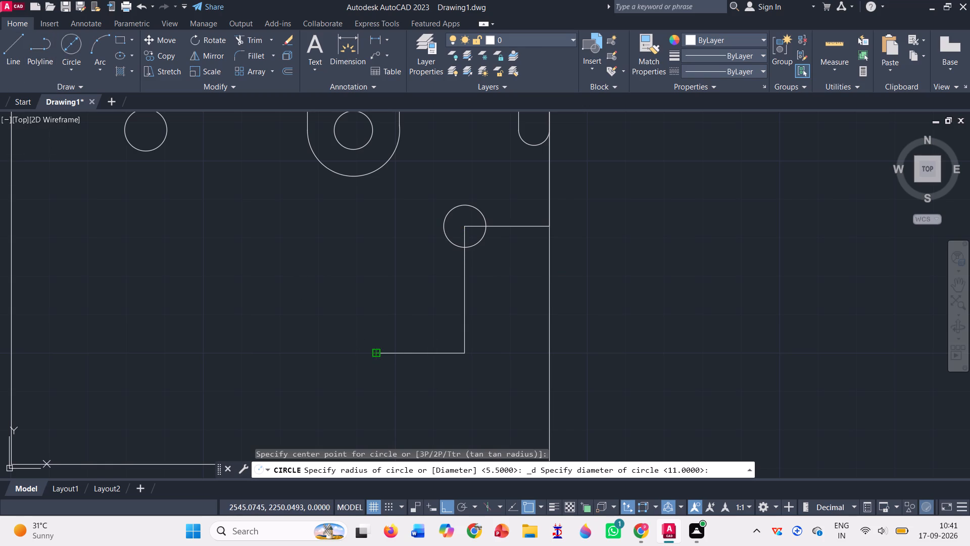
{"action": "type", "text": "25"}
{"action": "key", "text": "Return"}
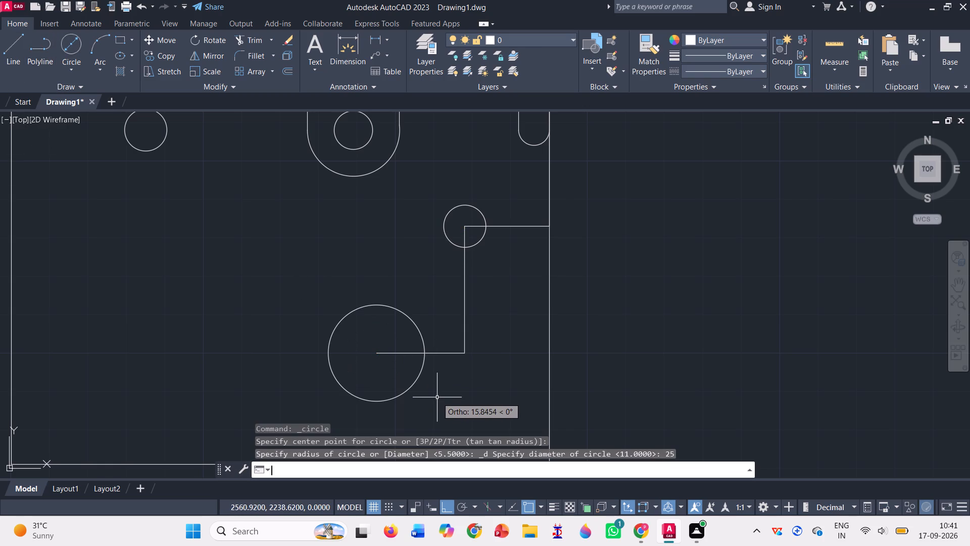
{"action": "left_click", "coordinate": [64, 42]}
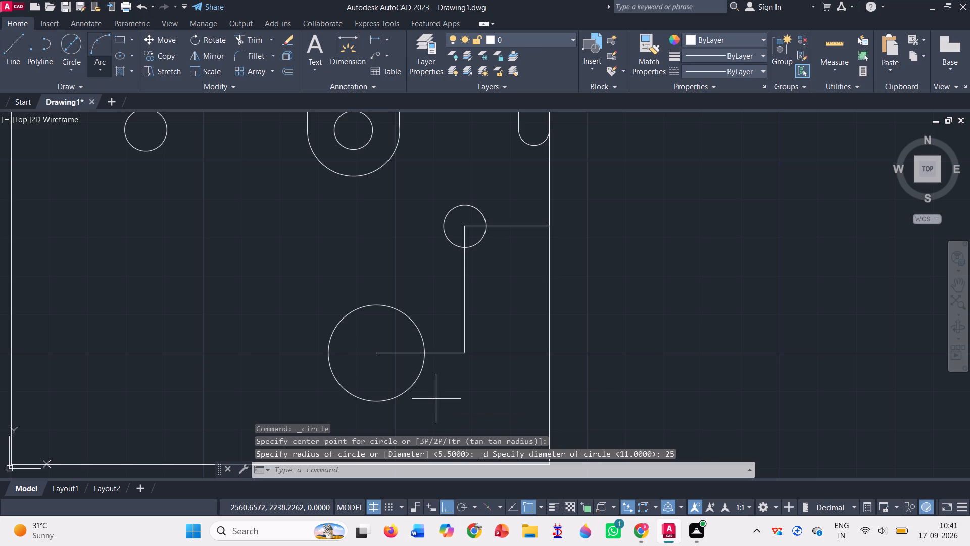
{"action": "left_click", "coordinate": [378, 350]}
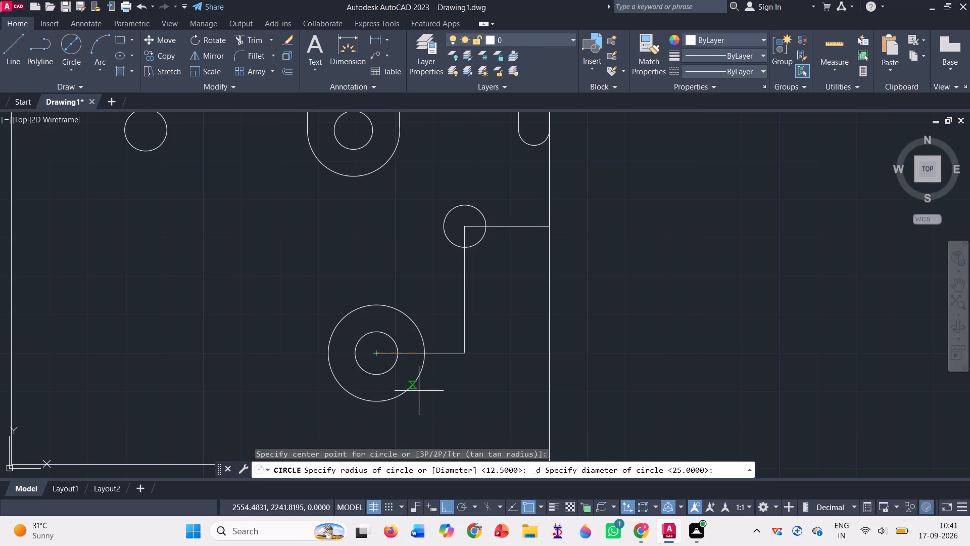
{"action": "type", "text": "16"}
{"action": "key", "text": "Return"}
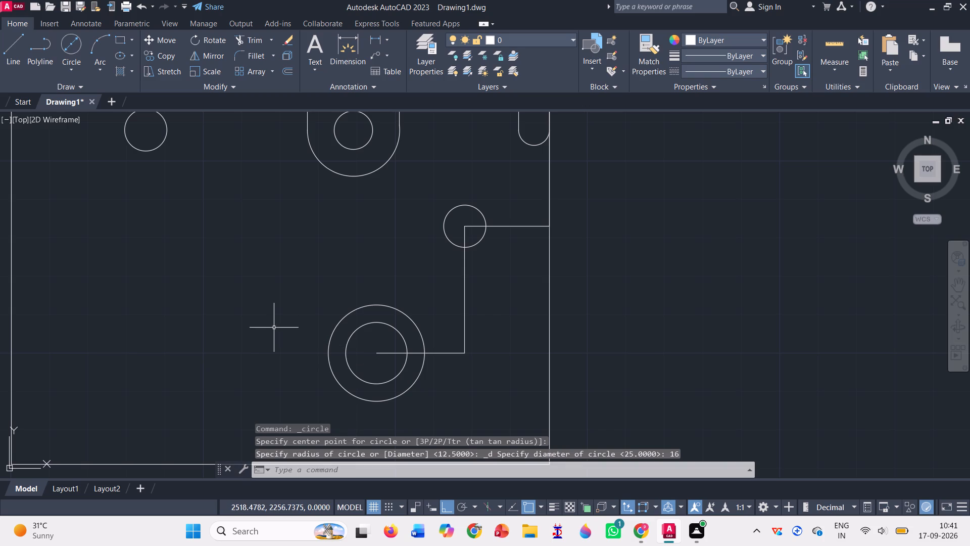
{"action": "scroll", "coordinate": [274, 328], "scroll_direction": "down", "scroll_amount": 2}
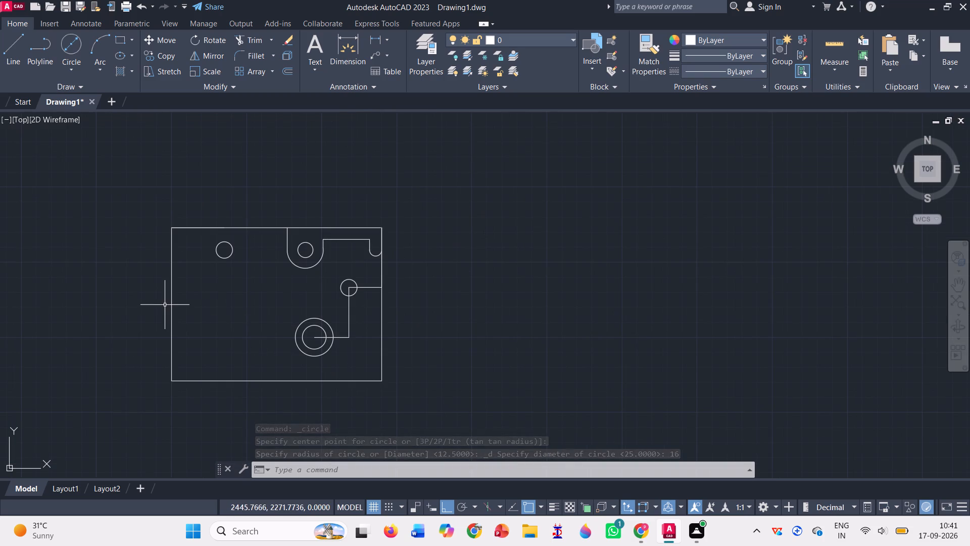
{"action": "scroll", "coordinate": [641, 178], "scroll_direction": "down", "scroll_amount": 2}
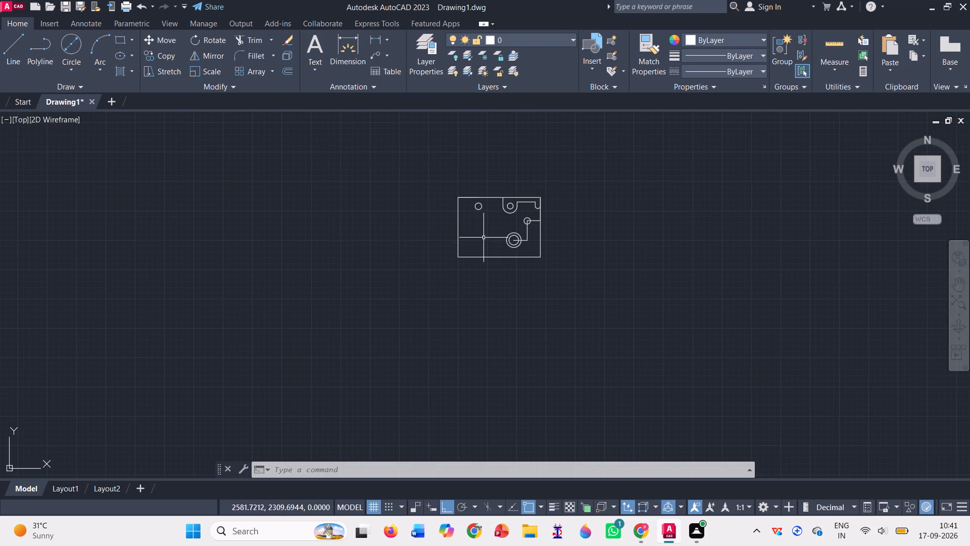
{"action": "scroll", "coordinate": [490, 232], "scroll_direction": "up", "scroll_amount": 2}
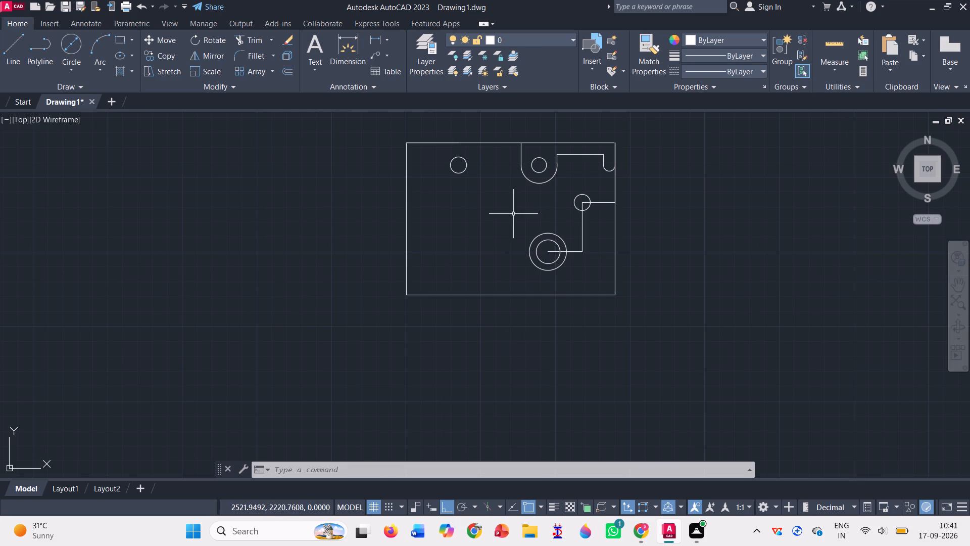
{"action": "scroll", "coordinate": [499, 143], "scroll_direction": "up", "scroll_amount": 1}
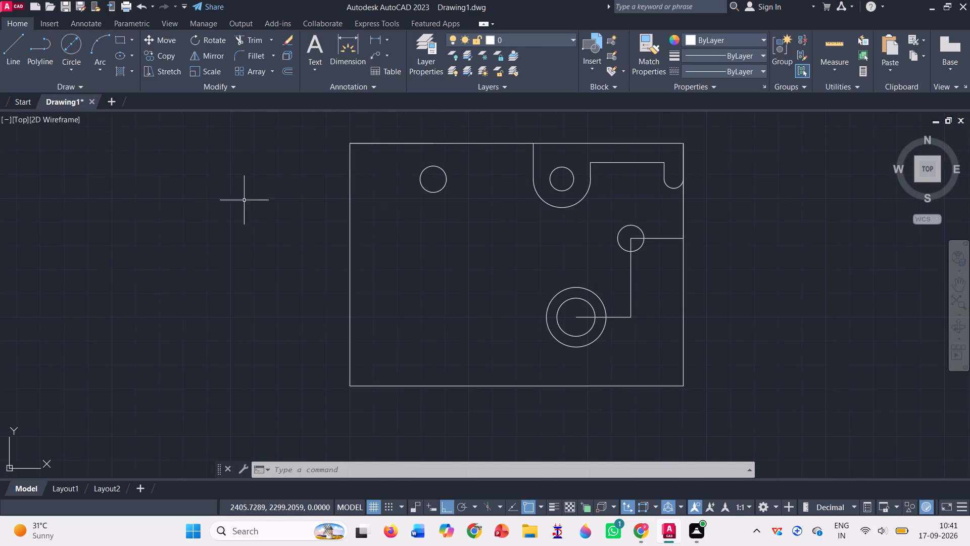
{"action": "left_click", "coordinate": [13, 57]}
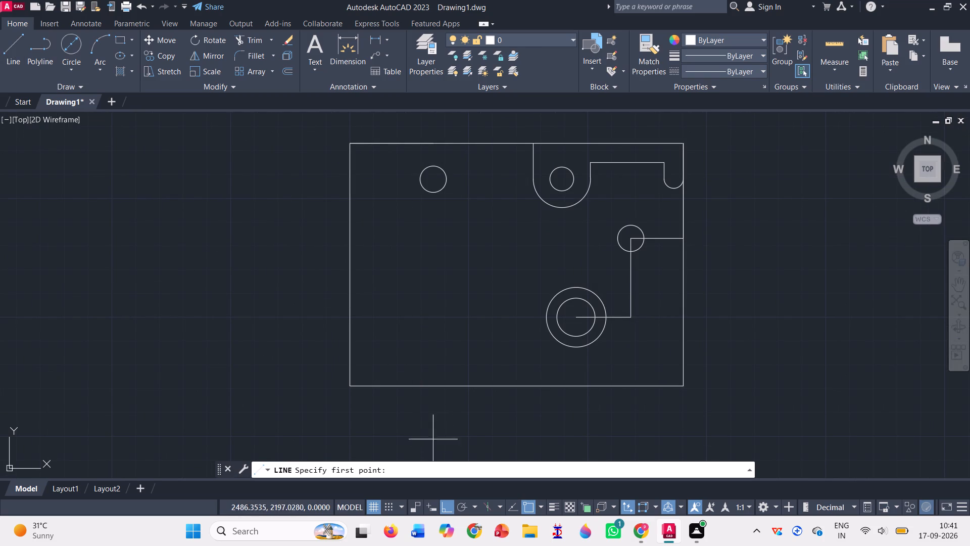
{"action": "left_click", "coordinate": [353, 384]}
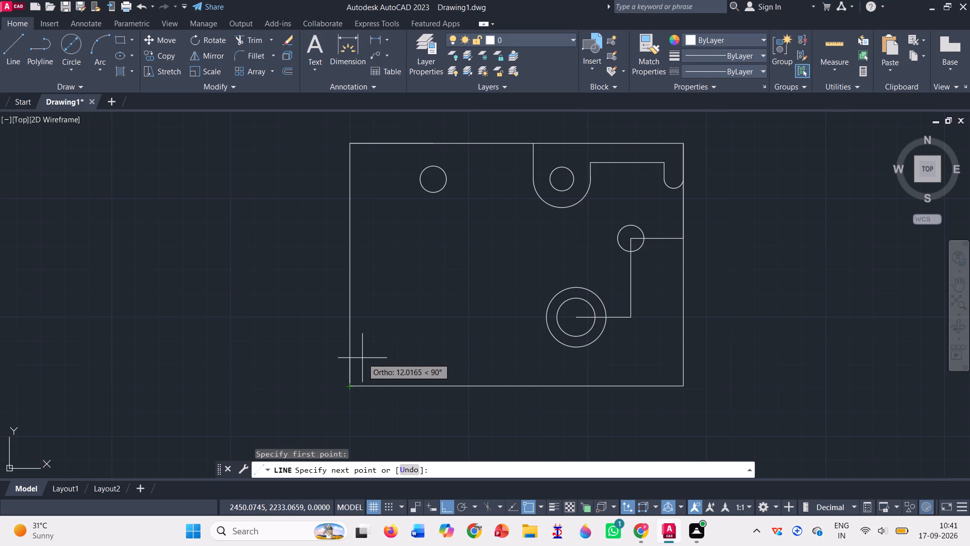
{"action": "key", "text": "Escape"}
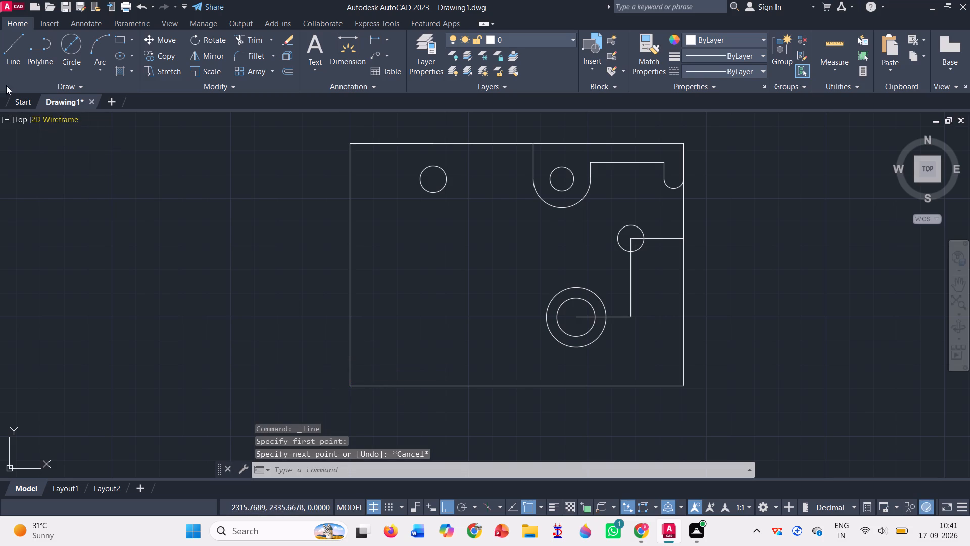
Draw connected construction lines from the midpoint of the rectangle's left edge: 39 down, 35 right and 19 back left.
{"action": "left_click", "coordinate": [11, 53]}
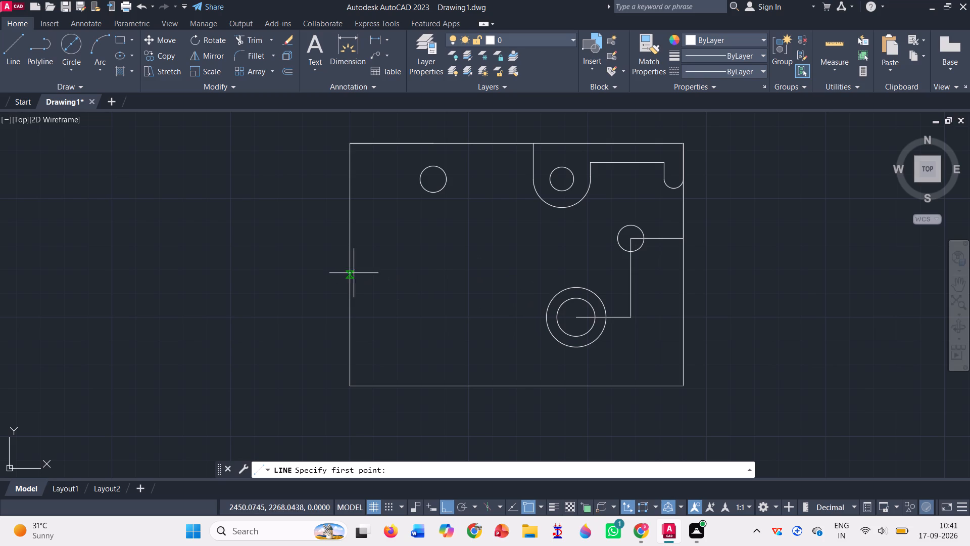
{"action": "left_click", "coordinate": [354, 267]}
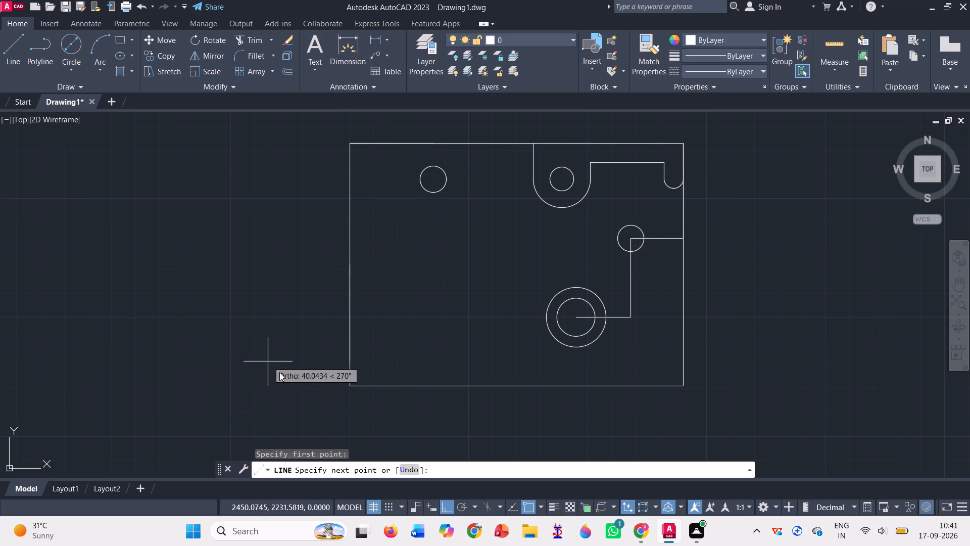
{"action": "type", "text": "39"}
{"action": "key", "text": "Return"}
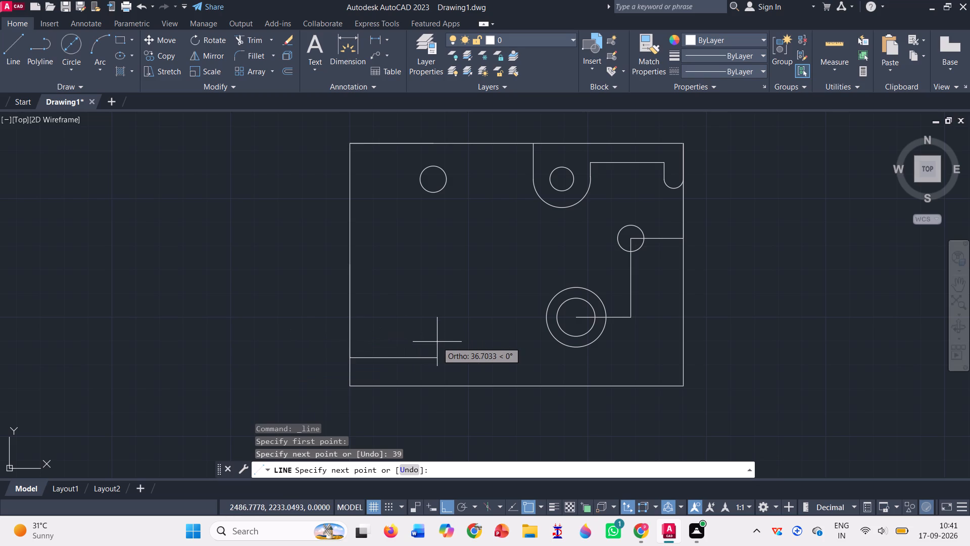
{"action": "type", "text": "35"}
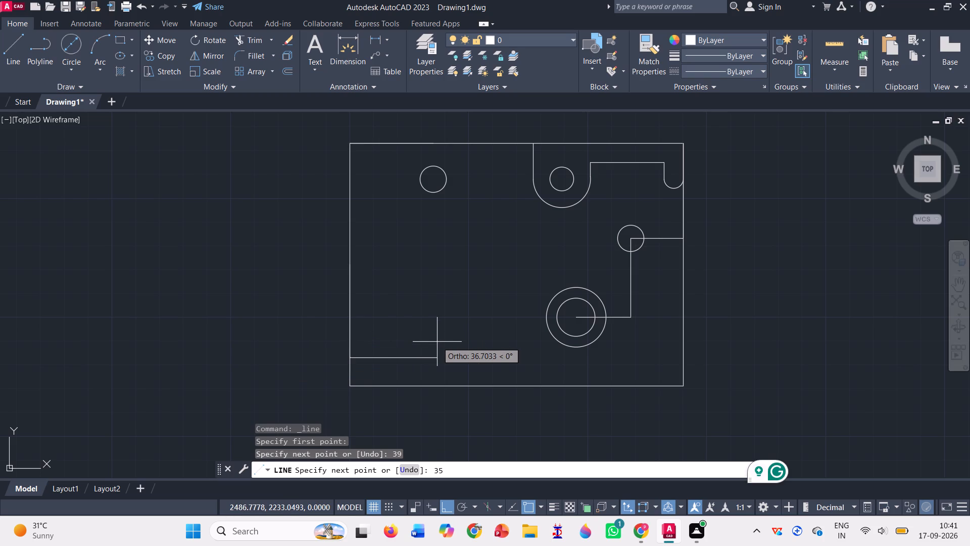
{"action": "key", "text": "Return"}
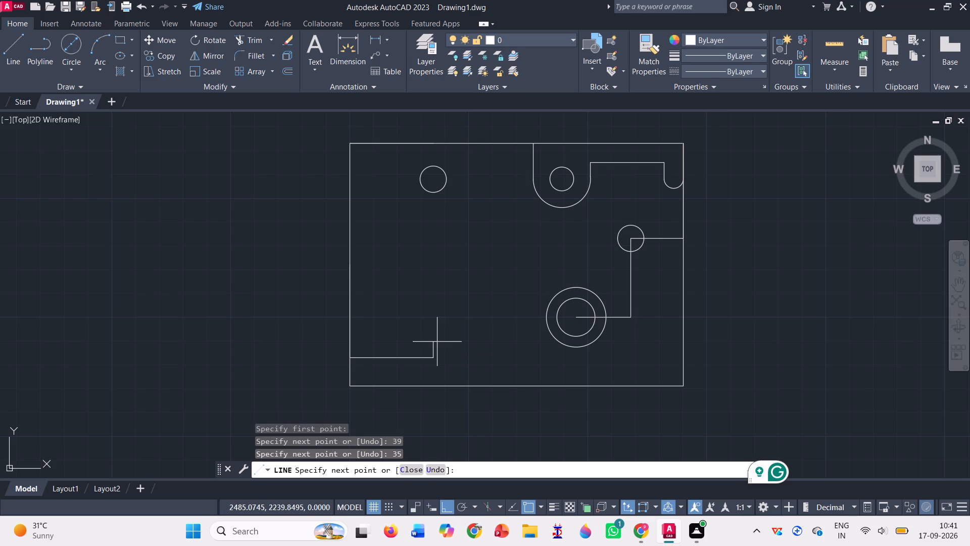
{"action": "type", "text": "19"}
{"action": "key", "text": "Return"}
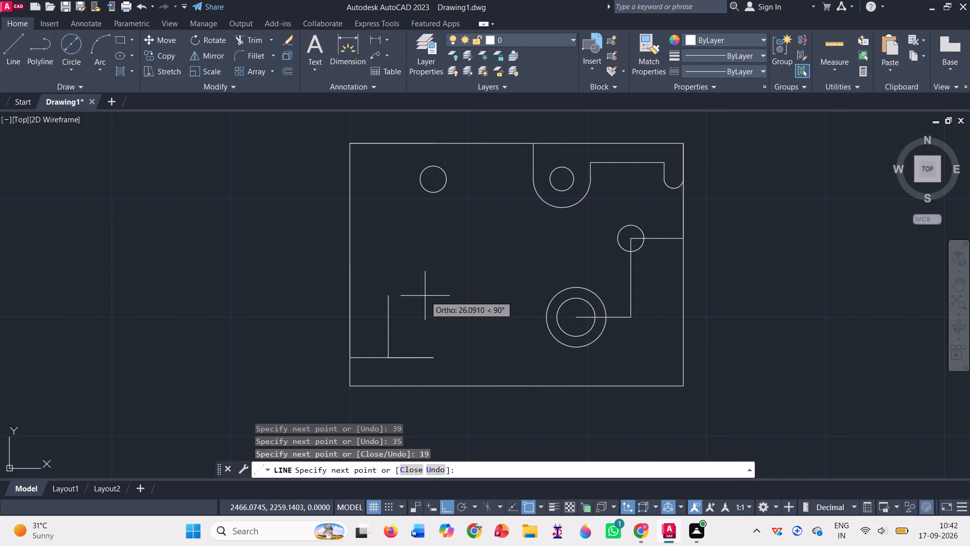
{"action": "key", "text": "Escape"}
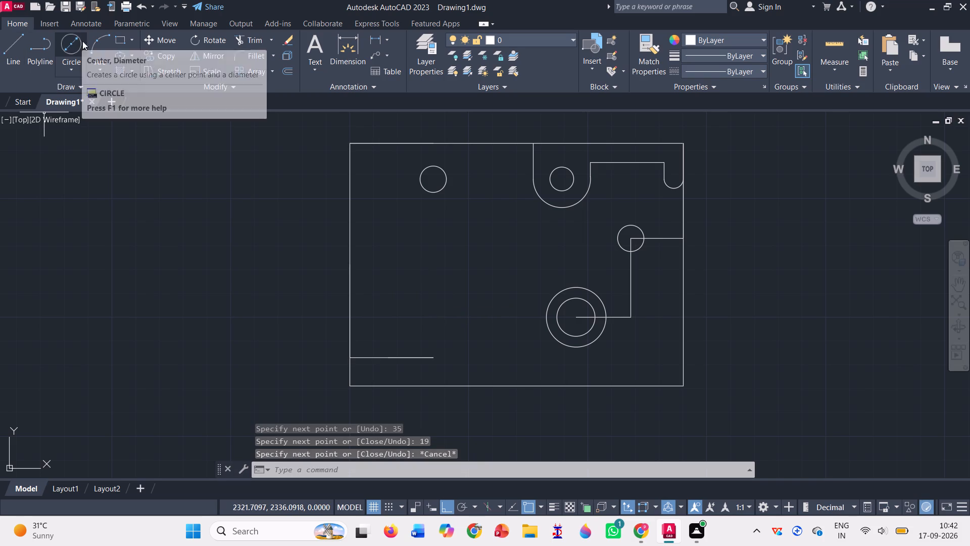
Draw two radius 5 circles, one centred on each end of the 19 construction line near the plate's lower-left corner.
{"action": "left_click", "coordinate": [73, 68]}
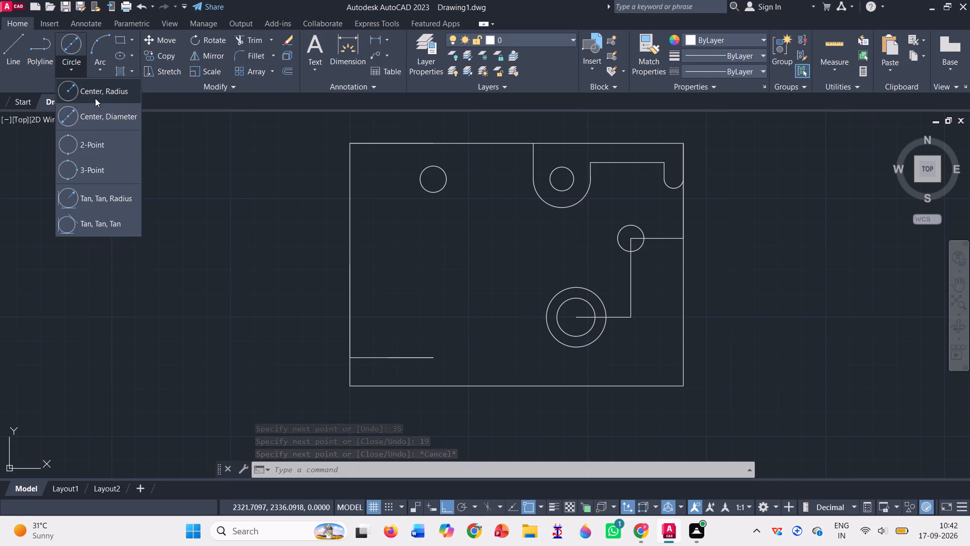
{"action": "left_click", "coordinate": [95, 98]}
{"action": "left_click", "coordinate": [76, 40]}
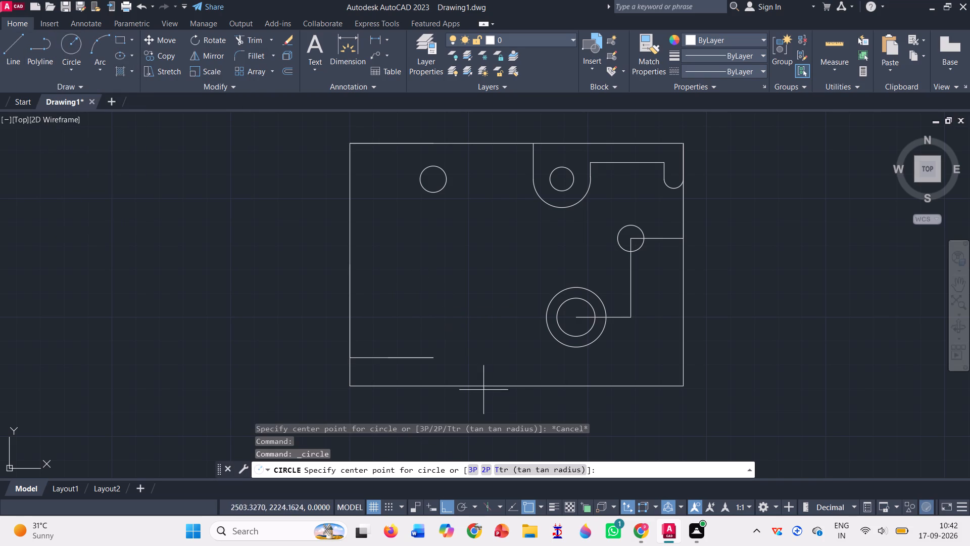
{"action": "left_click", "coordinate": [432, 358]}
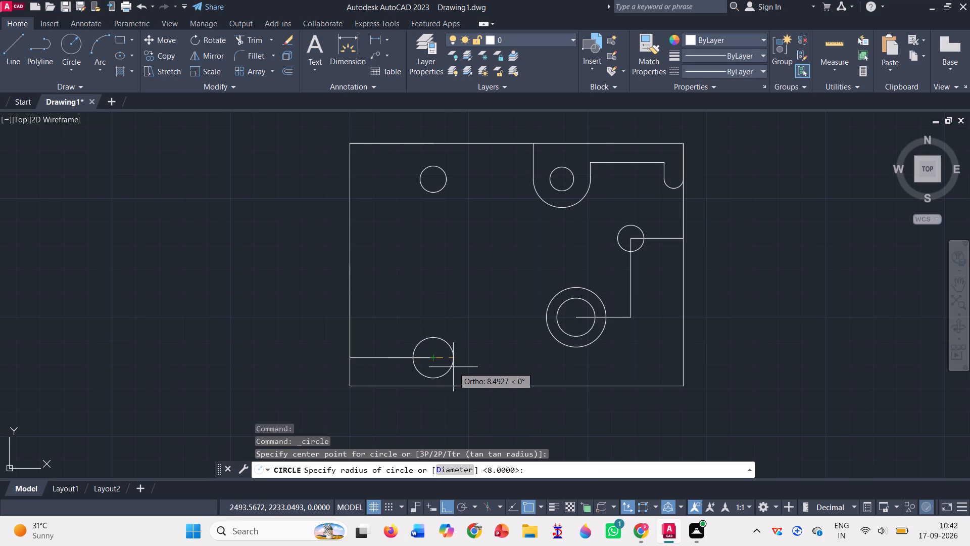
{"action": "key", "text": "5"}
{"action": "key", "text": "Return"}
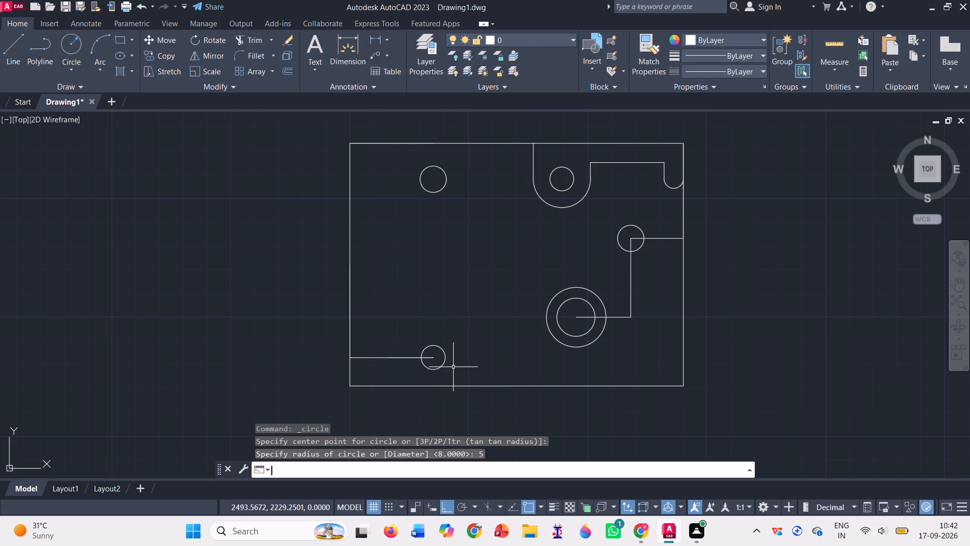
{"action": "left_click", "coordinate": [71, 39]}
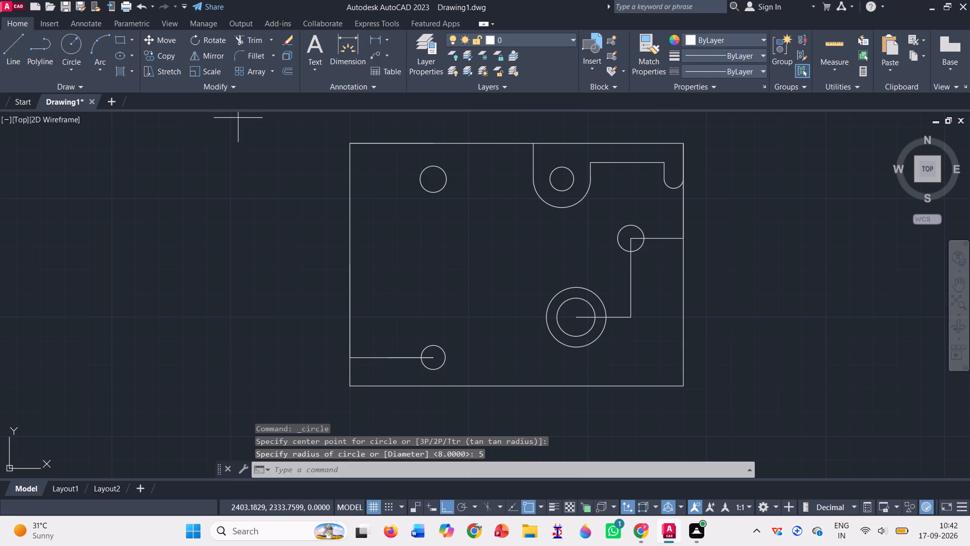
{"action": "left_click", "coordinate": [386, 357]}
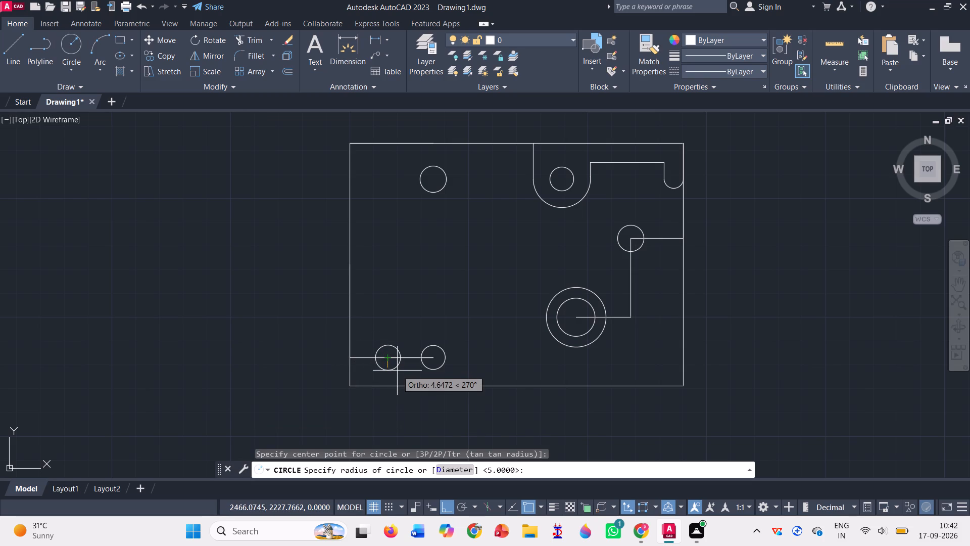
{"action": "key", "text": "5"}
{"action": "key", "text": "Return"}
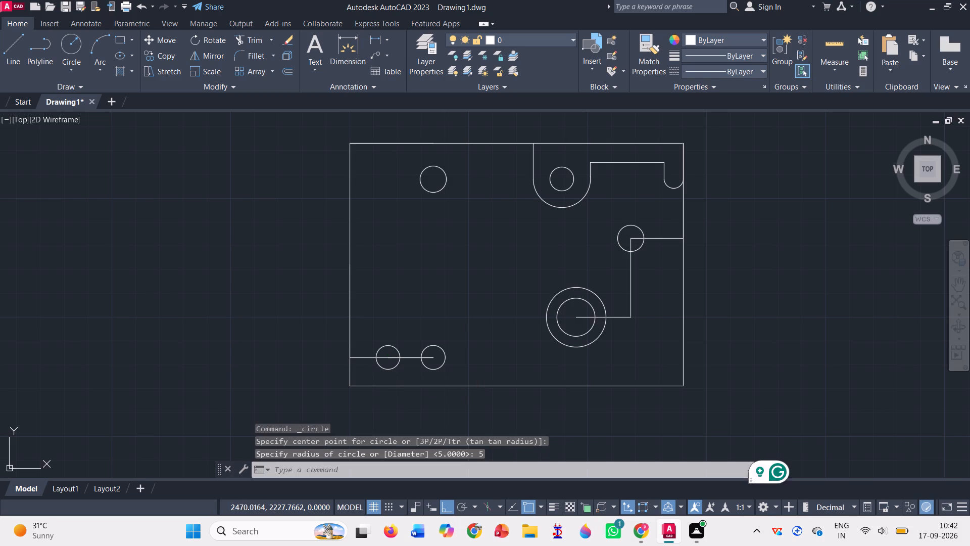
Draw two horizontal lines joining the tops and the bottoms of the two radius 5 circles to form a slot.
{"action": "left_click", "coordinate": [12, 42]}
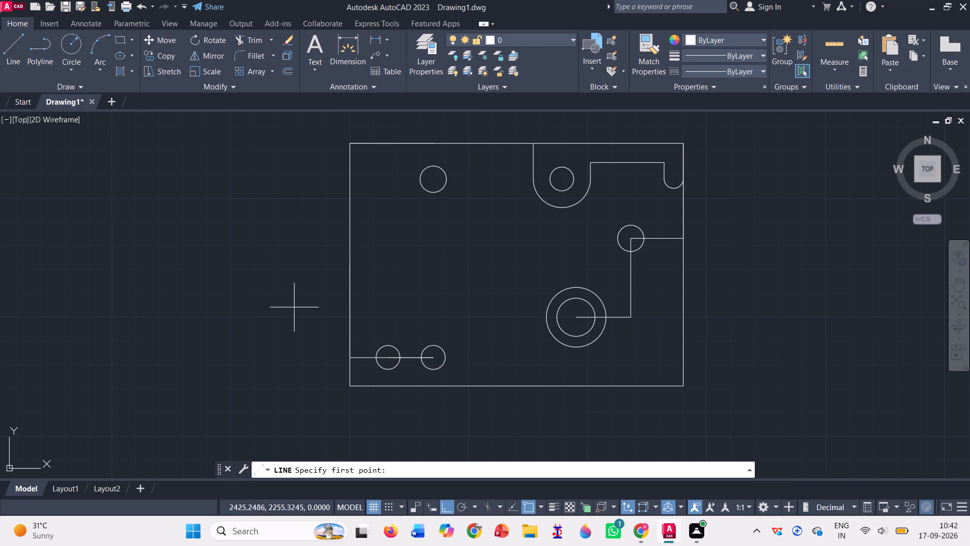
{"action": "left_click", "coordinate": [386, 344]}
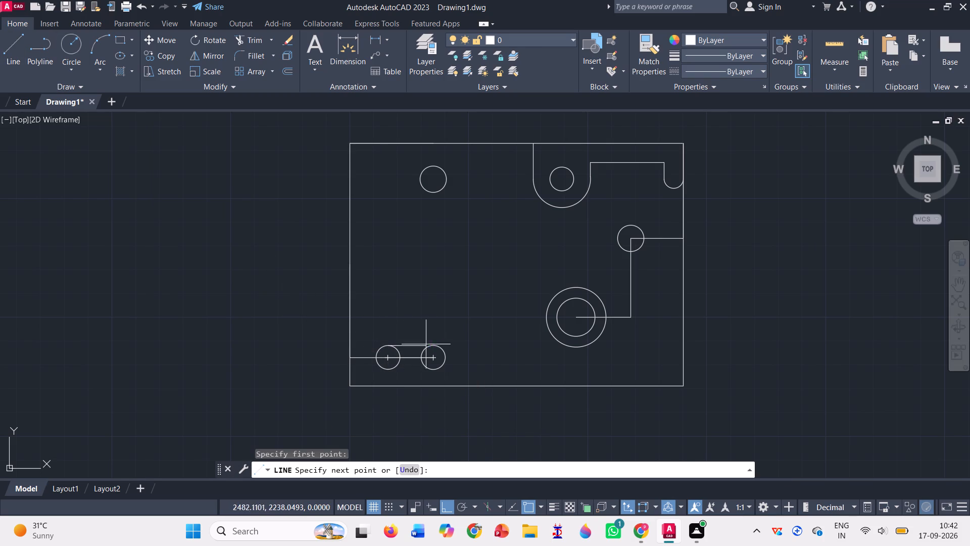
{"action": "left_click", "coordinate": [432, 347]}
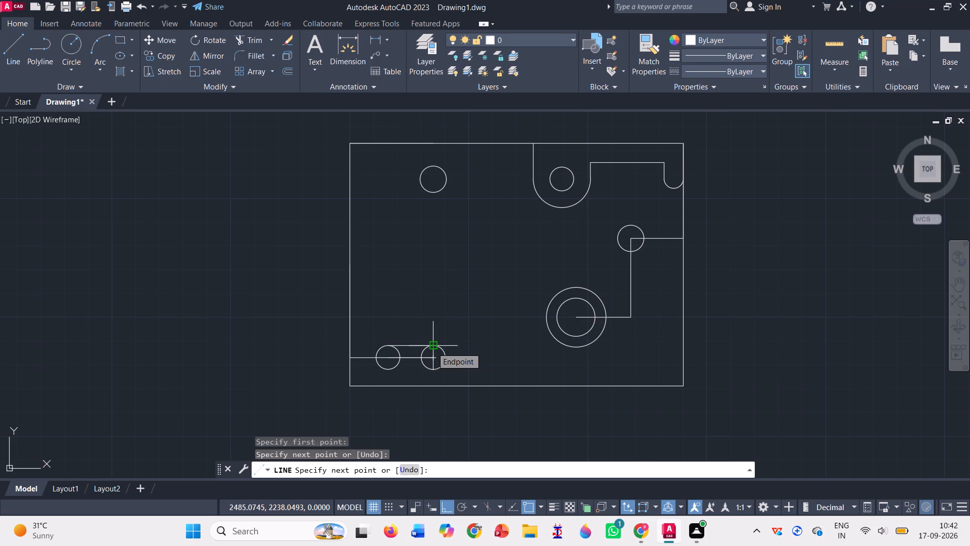
{"action": "key", "text": "Escape"}
{"action": "left_click", "coordinate": [20, 43]}
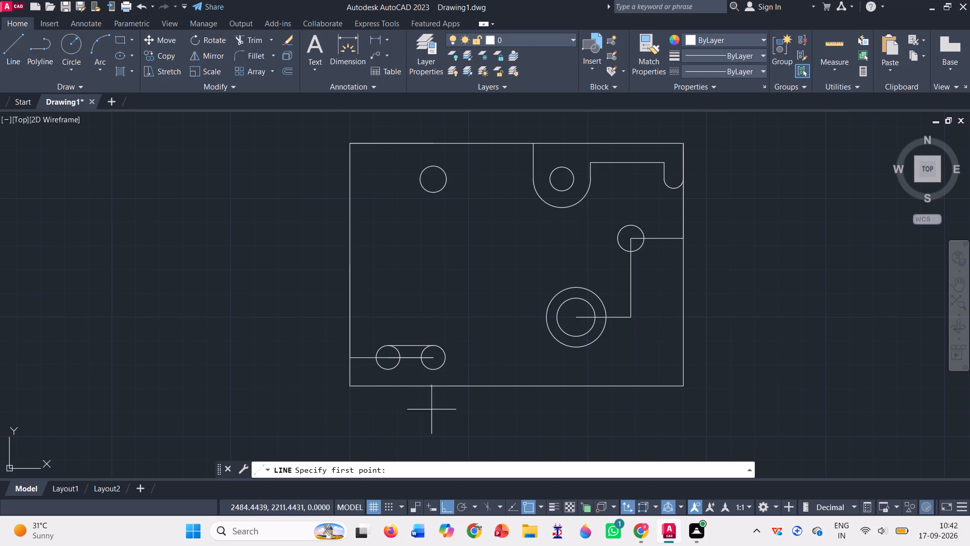
{"action": "left_click", "coordinate": [384, 370]}
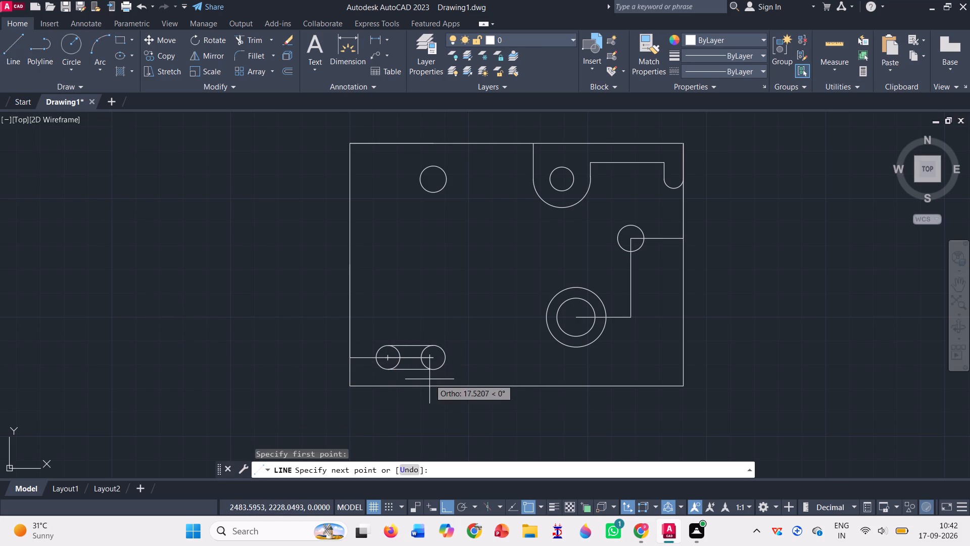
{"action": "left_click", "coordinate": [435, 372]}
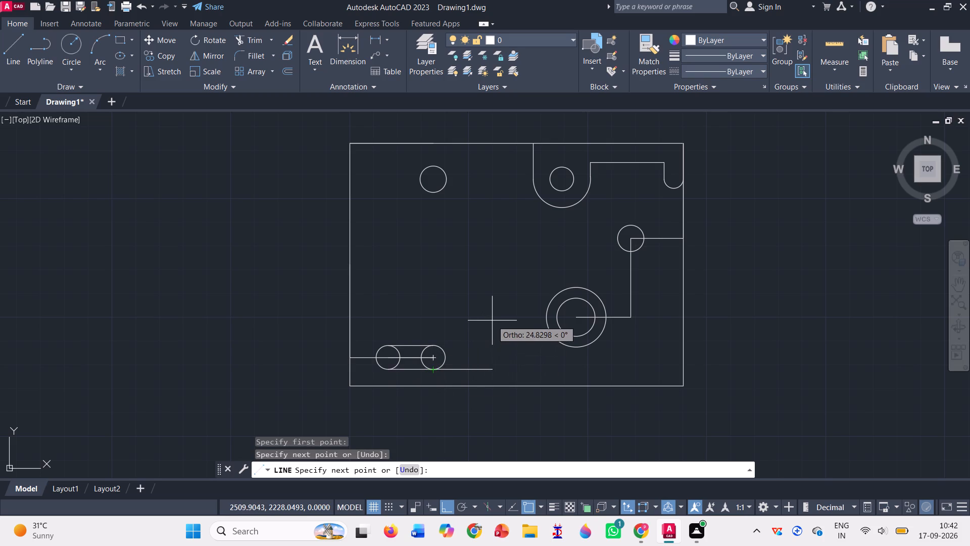
{"action": "key", "text": "Escape"}
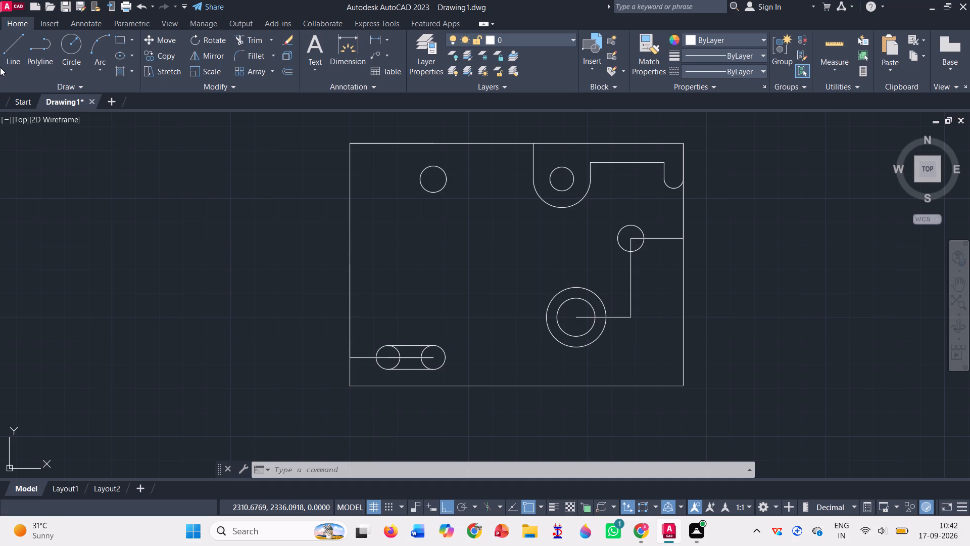
Draw a radius 12 circle concentric with the slot's right-hand radius 5 circle.
{"action": "left_click", "coordinate": [70, 44]}
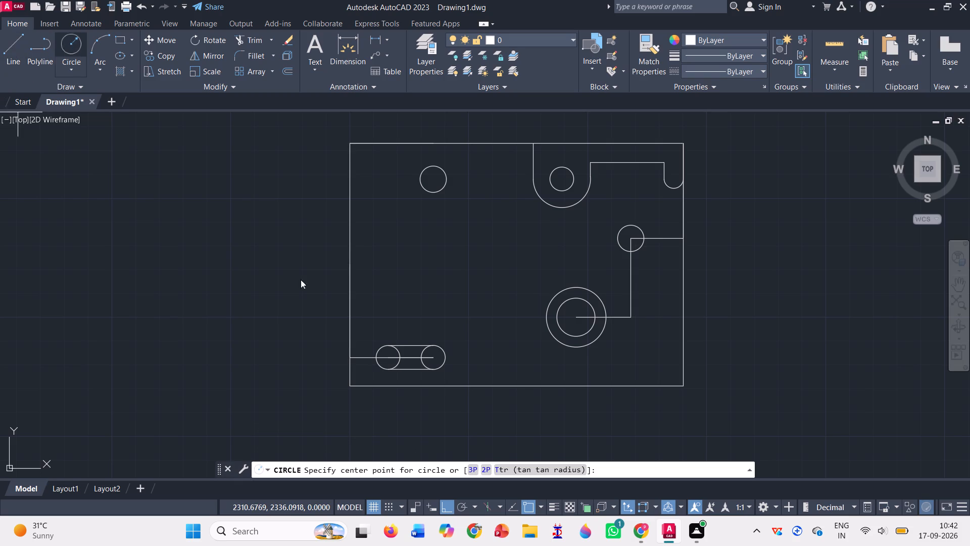
{"action": "left_click", "coordinate": [432, 358]}
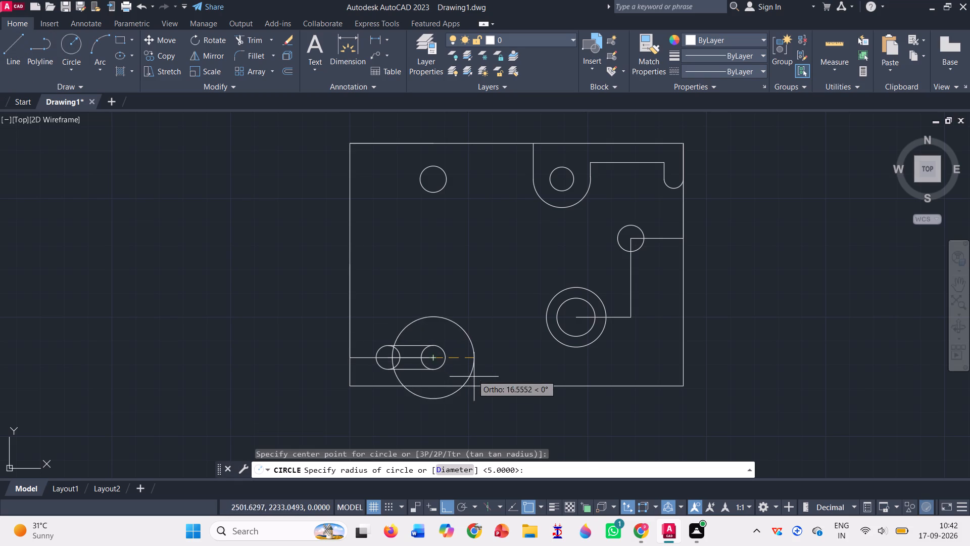
{"action": "type", "text": "12"}
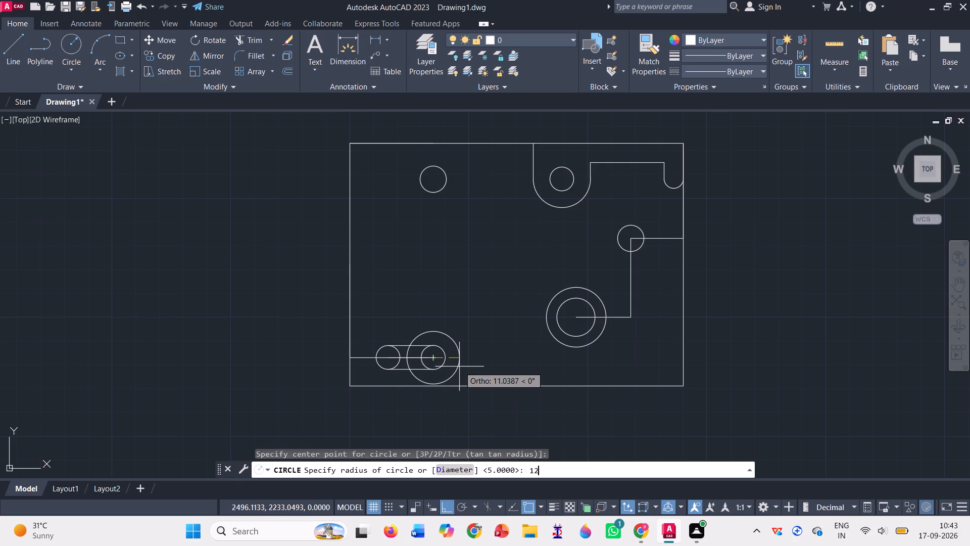
{"action": "key", "text": "Return"}
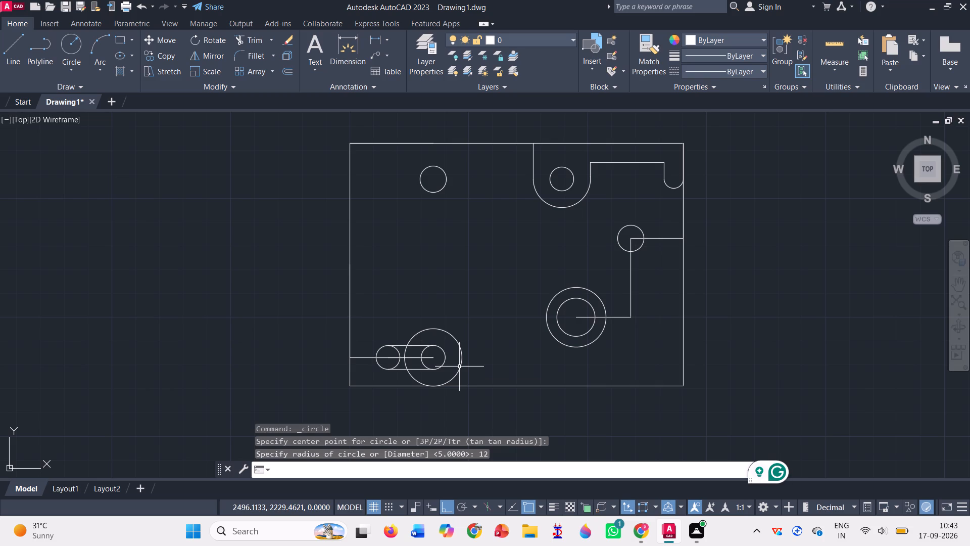
Draw a horizontal line from the top of the radius 12 circle to the plate's left edge.
{"action": "left_click", "coordinate": [18, 46]}
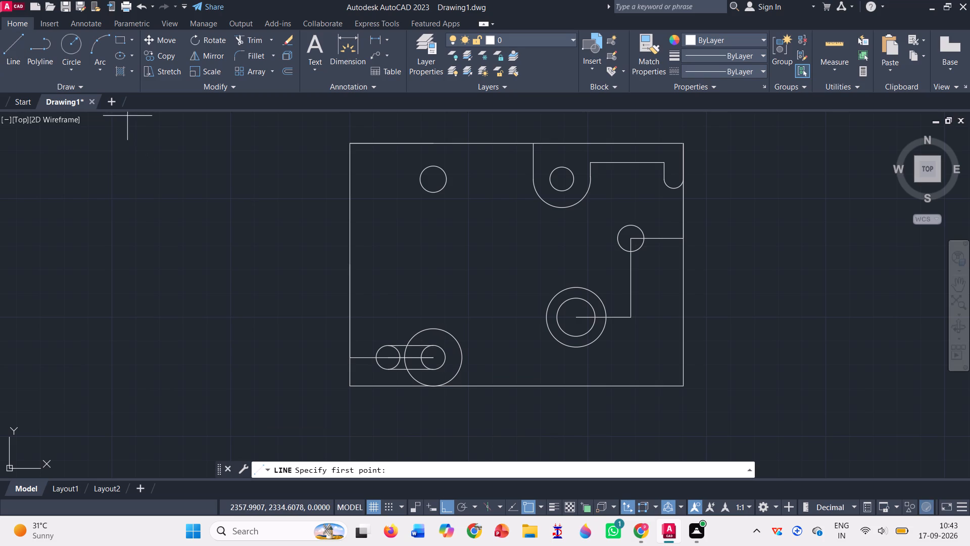
{"action": "left_click", "coordinate": [434, 332]}
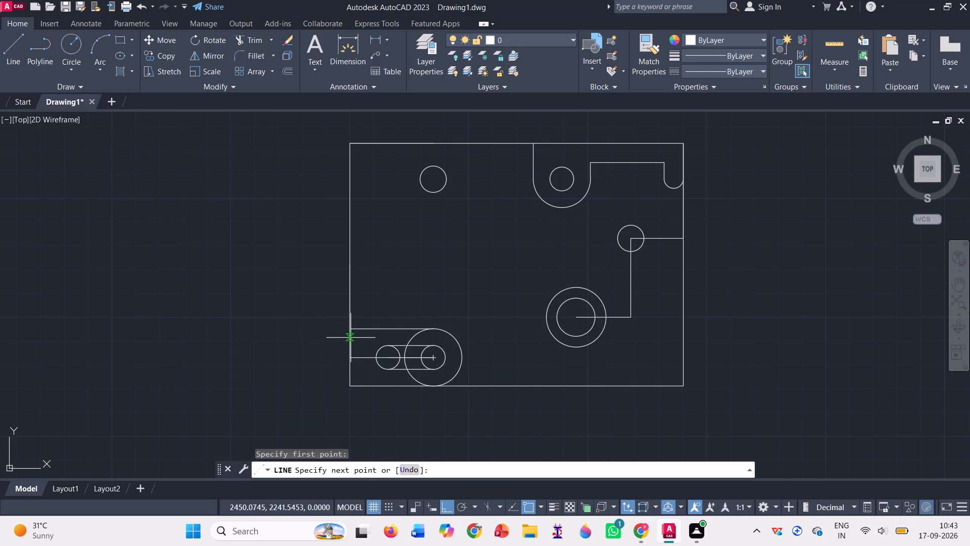
{"action": "left_click", "coordinate": [352, 331]}
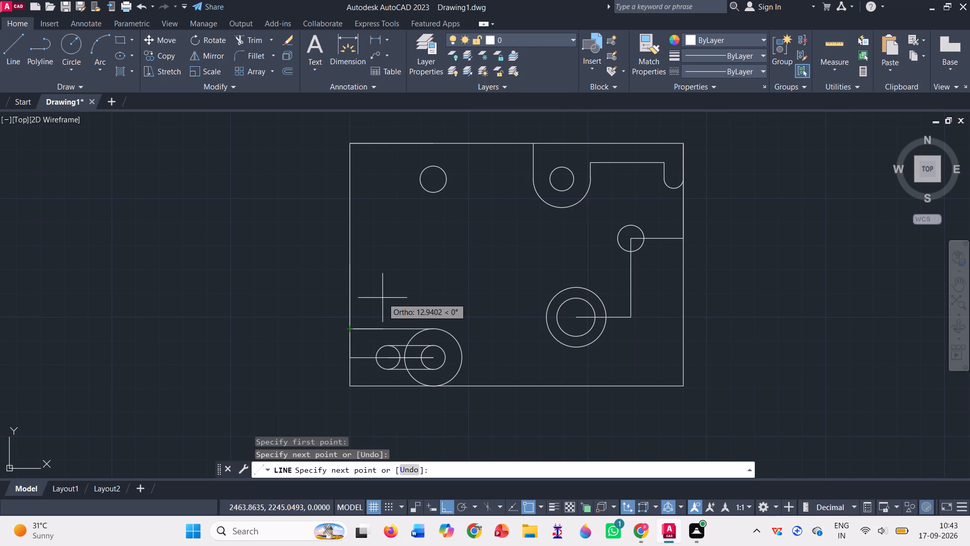
{"action": "key", "text": "Escape"}
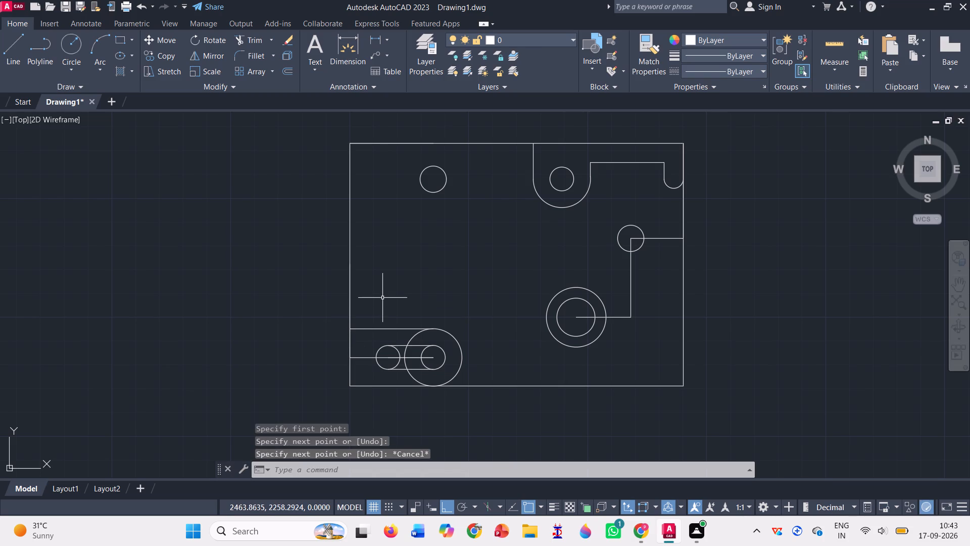
Trim away the left half of the radius 12 circle, leaving a rounded end around the slot.
{"action": "left_click", "coordinate": [246, 41]}
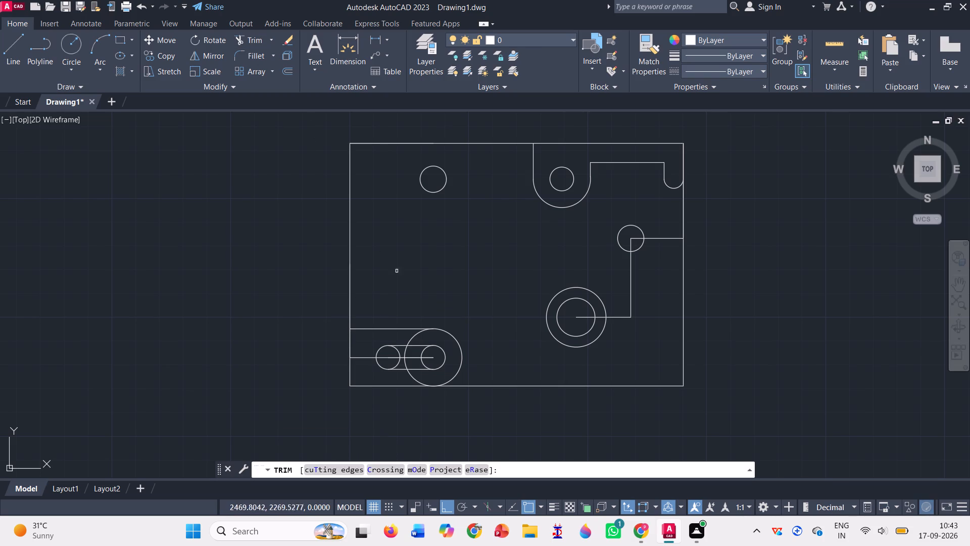
{"action": "left_click", "coordinate": [409, 340]}
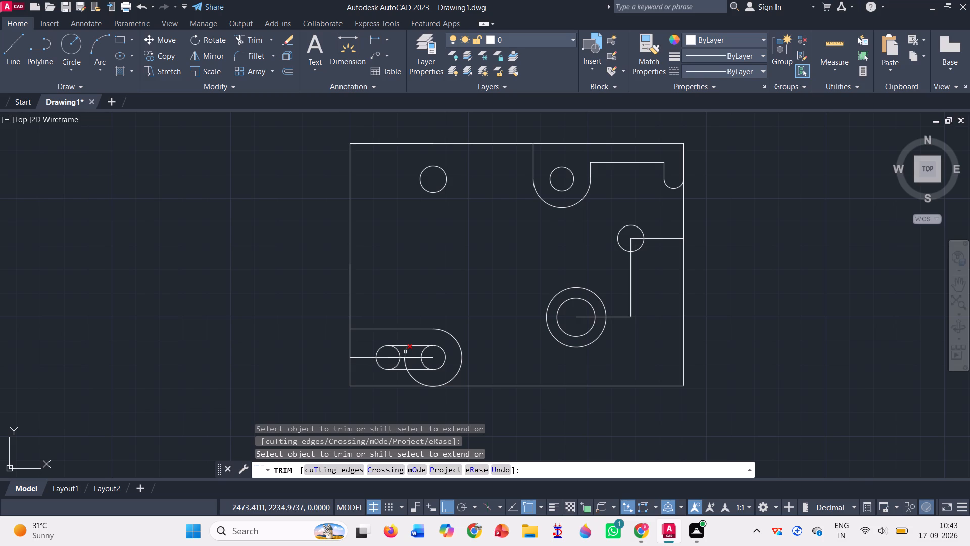
{"action": "left_click", "coordinate": [405, 352]}
{"action": "left_click", "coordinate": [408, 366]}
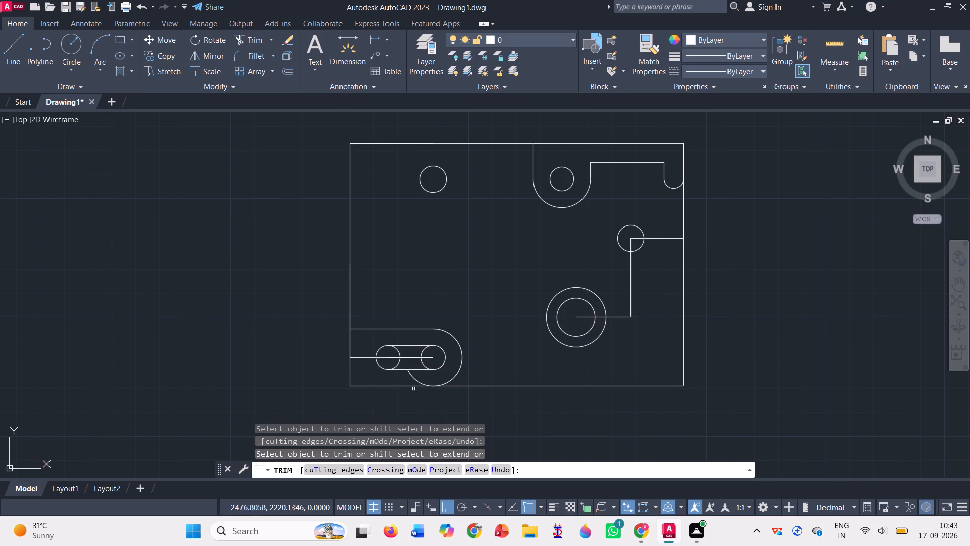
{"action": "left_click", "coordinate": [415, 378]}
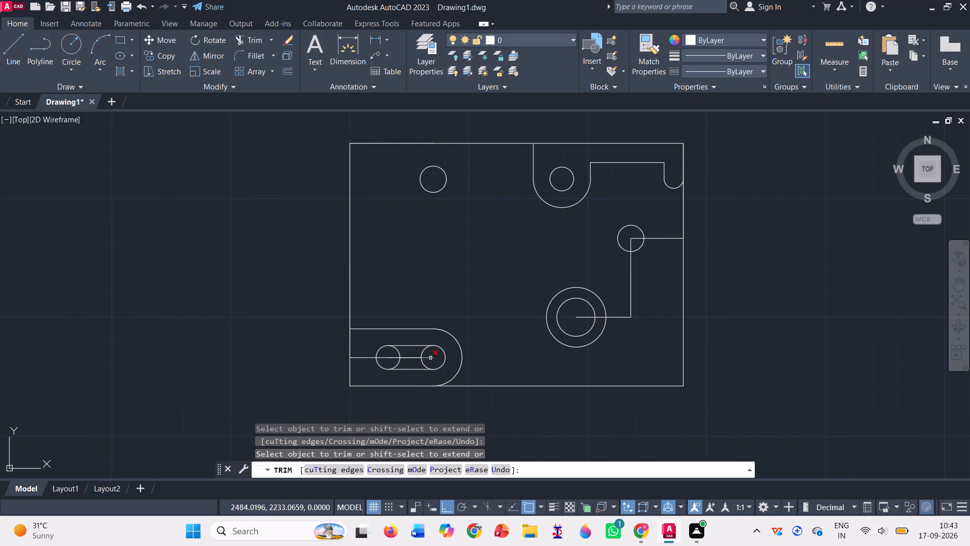
Trim the inner arcs of the slot circles and remove the construction line running from the left edge through the slot.
{"action": "left_click", "coordinate": [430, 358]}
{"action": "left_click_drag", "start_coordinate": [435, 354], "coordinate": [394, 357]}
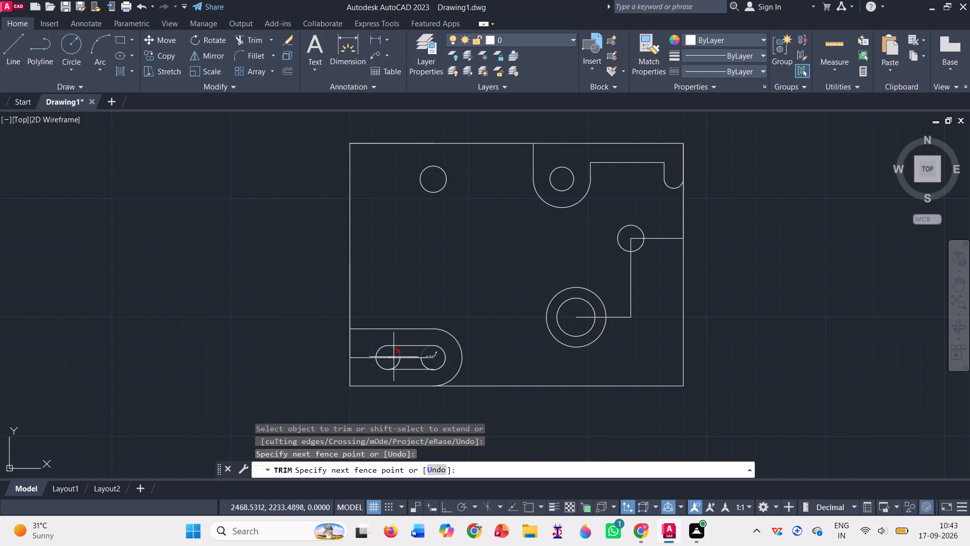
{"action": "left_click_drag", "start_coordinate": [394, 357], "coordinate": [420, 363]}
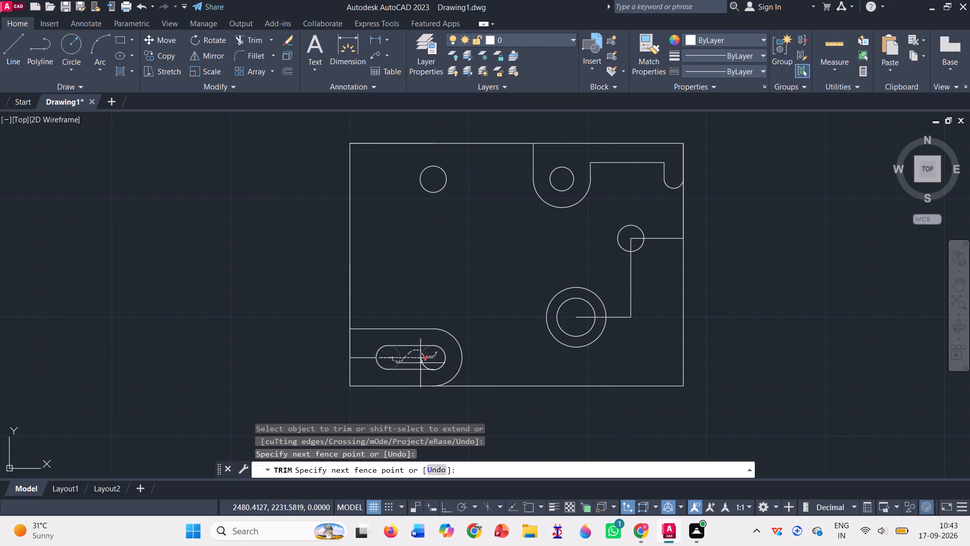
{"action": "left_click_drag", "start_coordinate": [420, 363], "coordinate": [419, 363]}
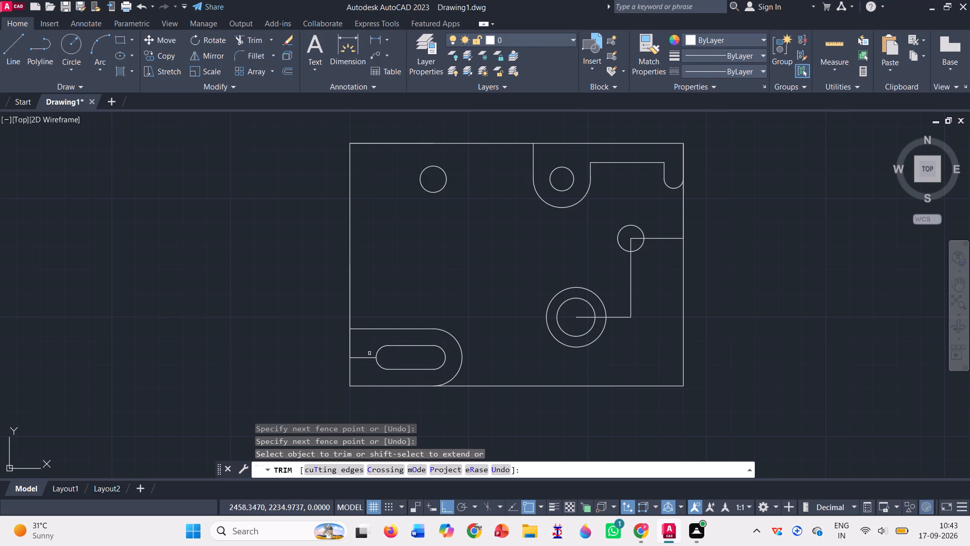
{"action": "left_click_drag", "start_coordinate": [362, 353], "coordinate": [363, 367]}
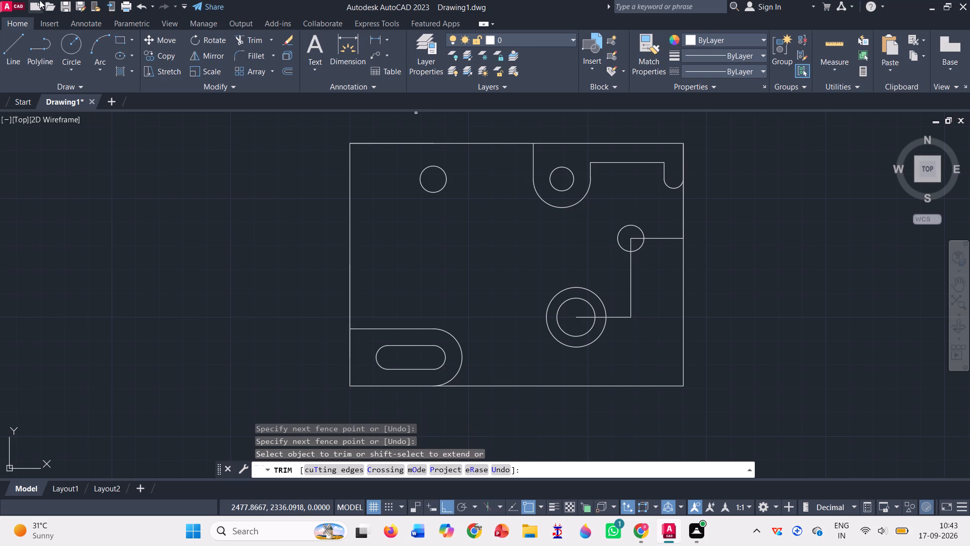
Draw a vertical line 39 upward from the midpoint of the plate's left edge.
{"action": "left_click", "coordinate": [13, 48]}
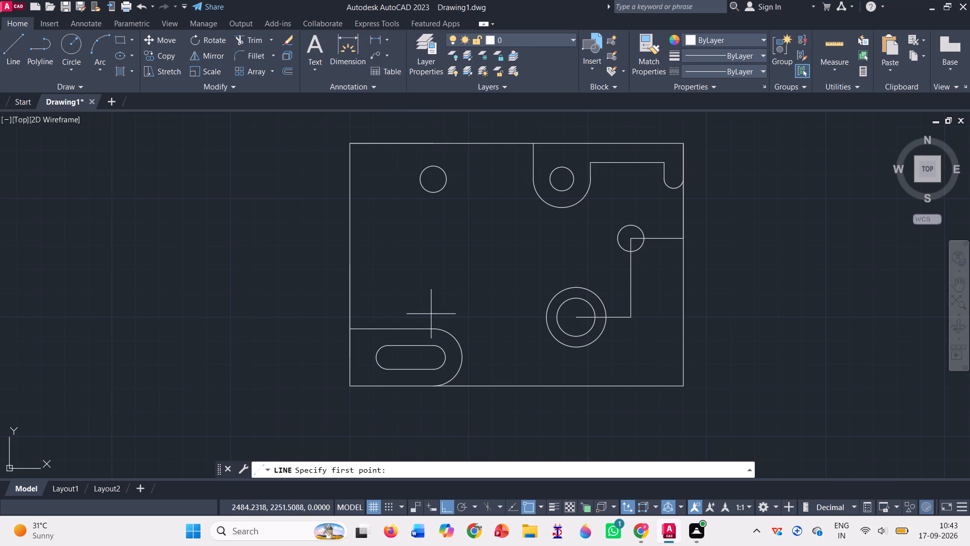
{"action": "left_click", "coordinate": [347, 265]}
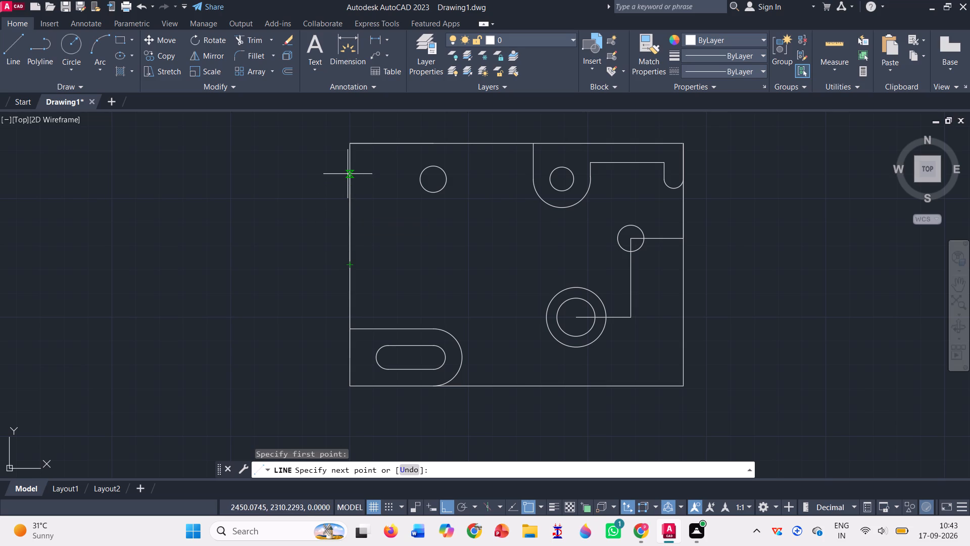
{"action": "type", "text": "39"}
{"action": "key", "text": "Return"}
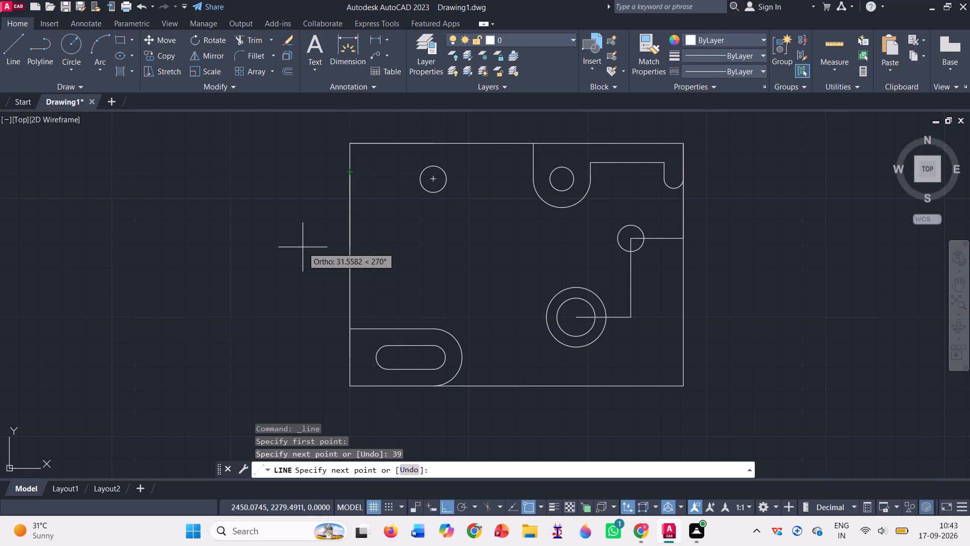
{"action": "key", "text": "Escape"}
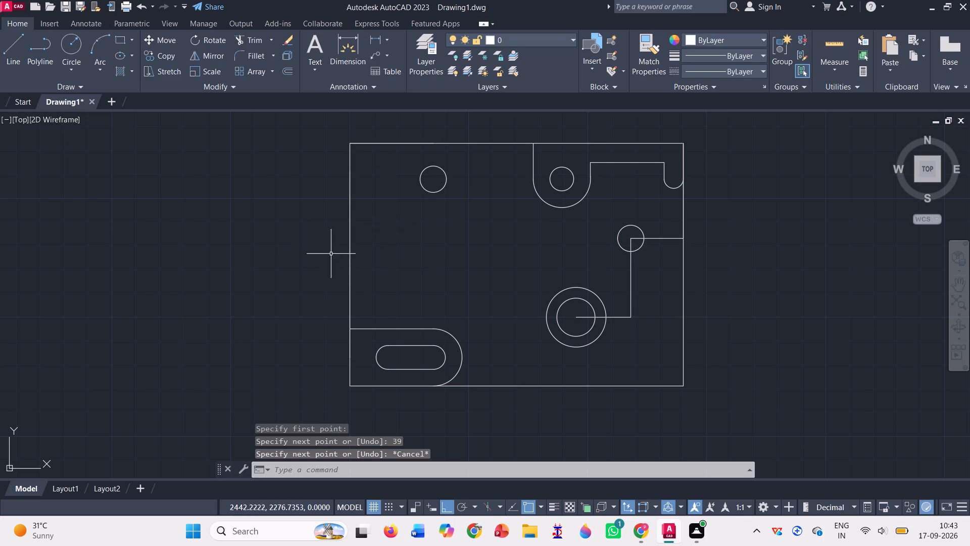
Erase the two 39 construction lines lying above and below the midpoint of the plate's left edge.
{"action": "left_click", "coordinate": [351, 233]}
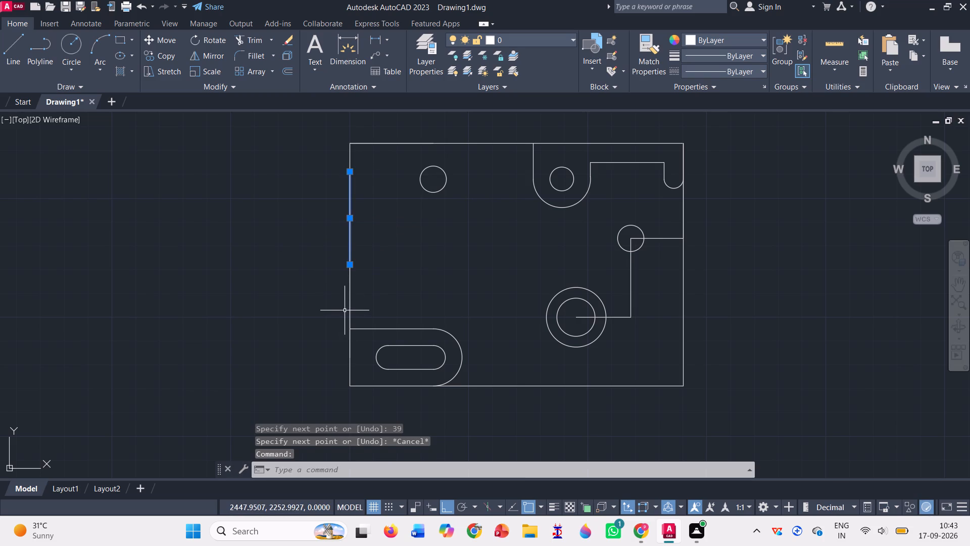
{"action": "left_click", "coordinate": [349, 303]}
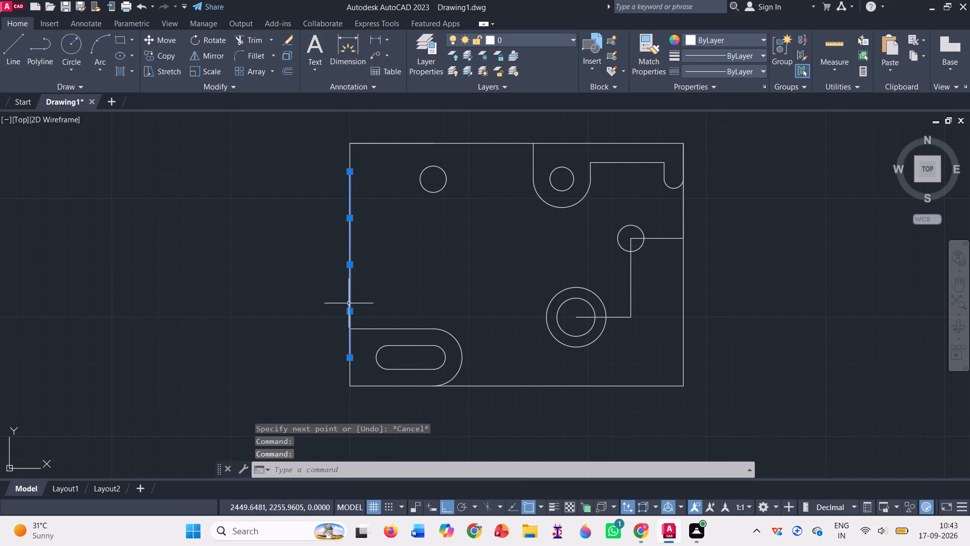
{"action": "key", "text": "Print"}
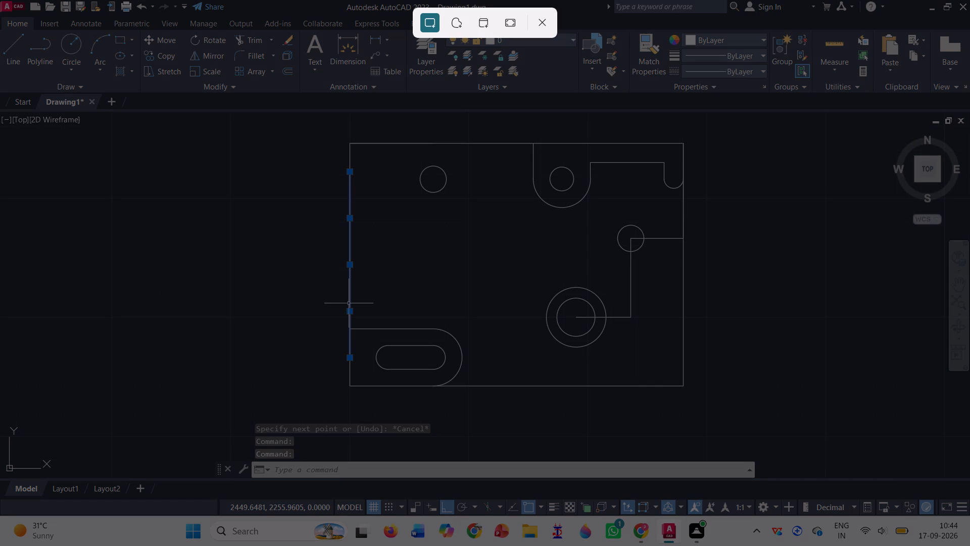
{"action": "key", "text": "Escape"}
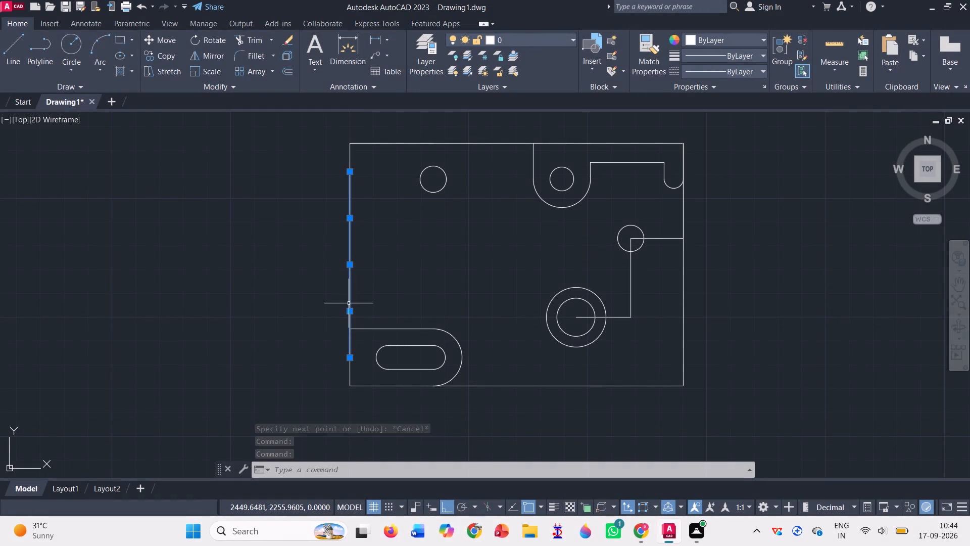
{"action": "key", "text": "Delete"}
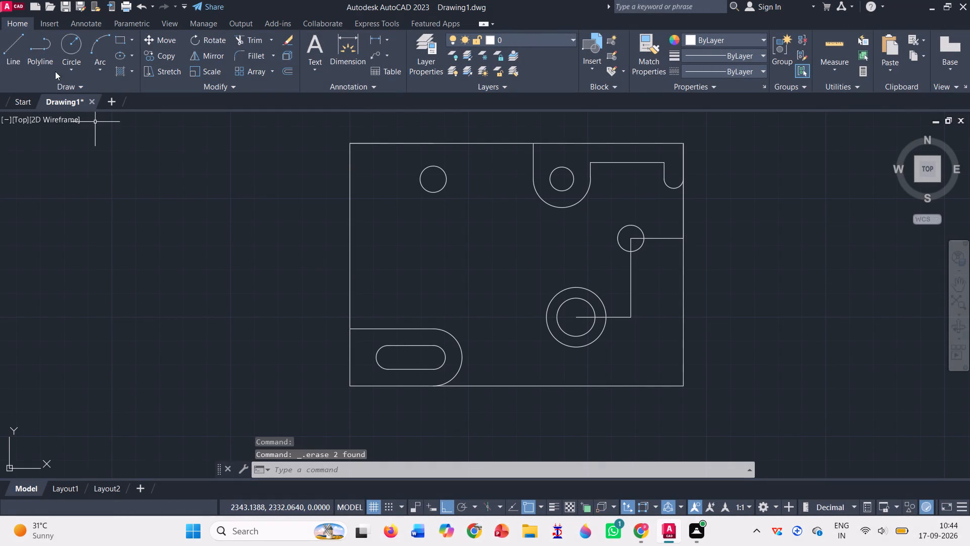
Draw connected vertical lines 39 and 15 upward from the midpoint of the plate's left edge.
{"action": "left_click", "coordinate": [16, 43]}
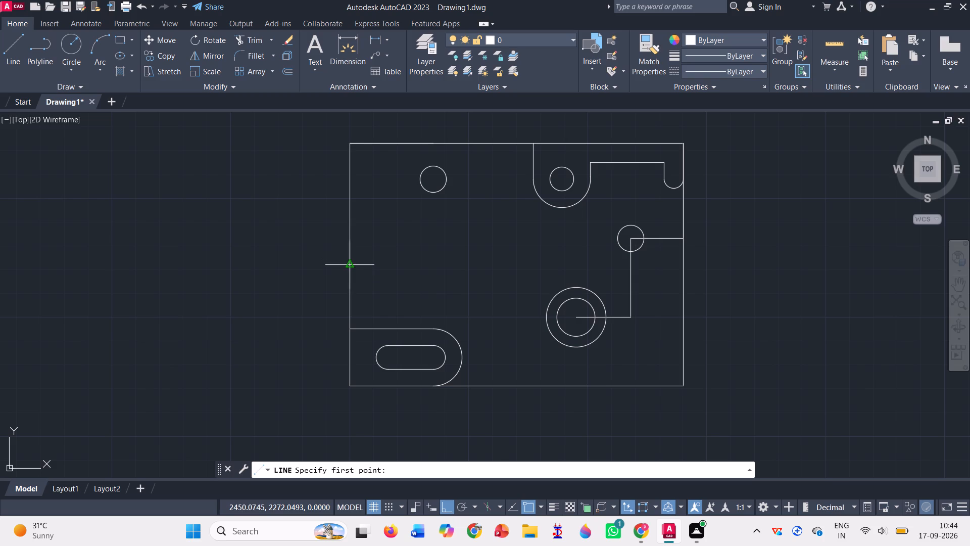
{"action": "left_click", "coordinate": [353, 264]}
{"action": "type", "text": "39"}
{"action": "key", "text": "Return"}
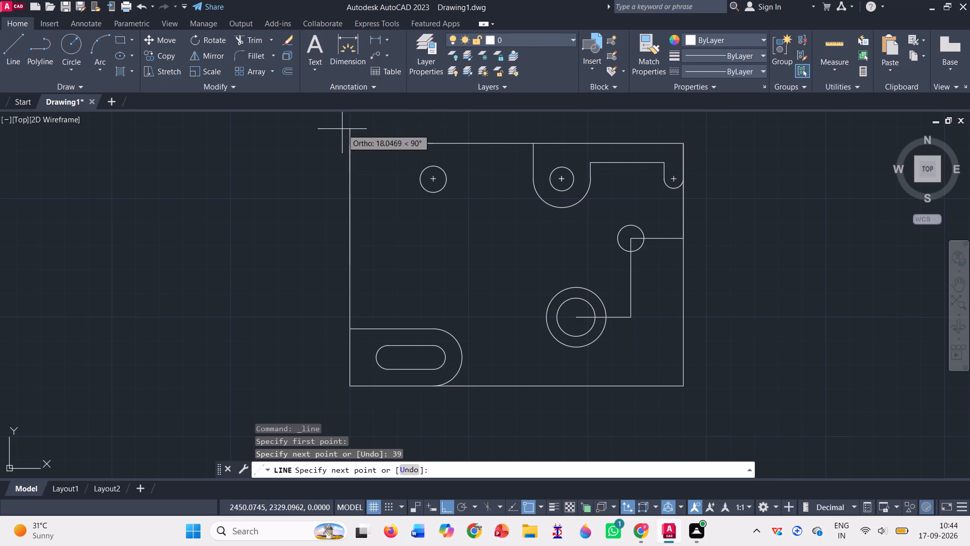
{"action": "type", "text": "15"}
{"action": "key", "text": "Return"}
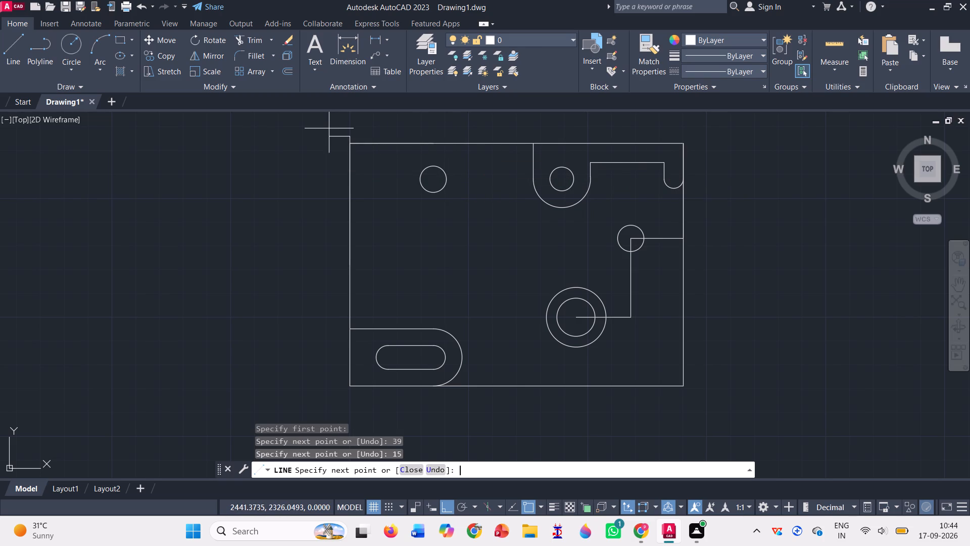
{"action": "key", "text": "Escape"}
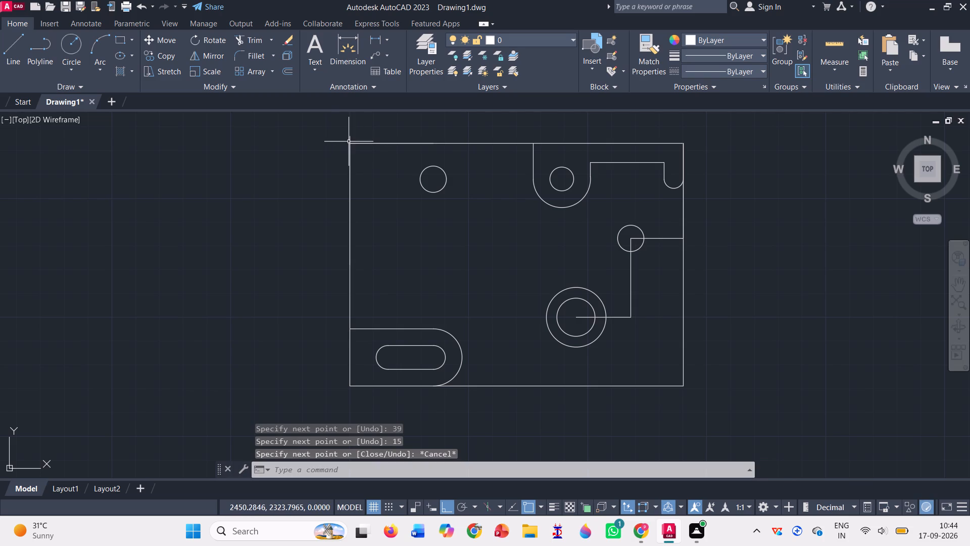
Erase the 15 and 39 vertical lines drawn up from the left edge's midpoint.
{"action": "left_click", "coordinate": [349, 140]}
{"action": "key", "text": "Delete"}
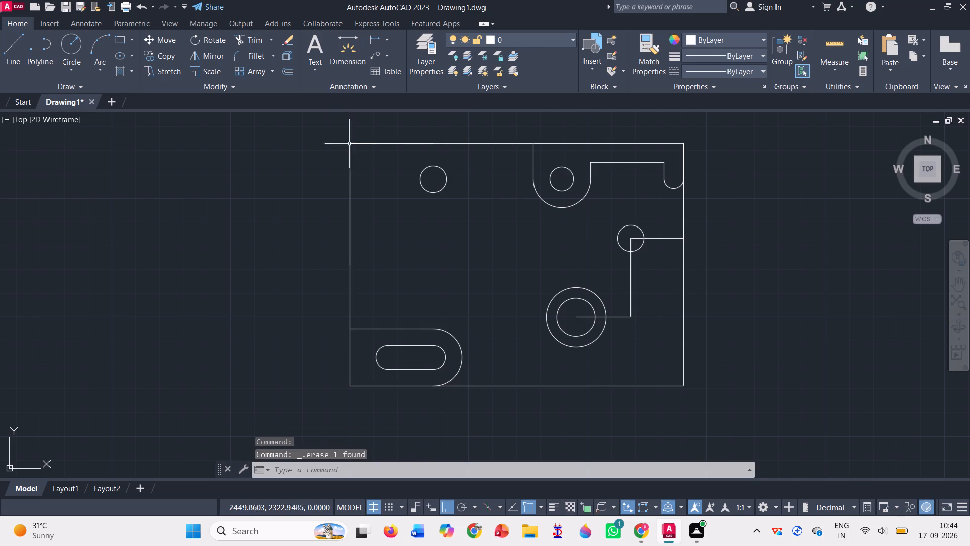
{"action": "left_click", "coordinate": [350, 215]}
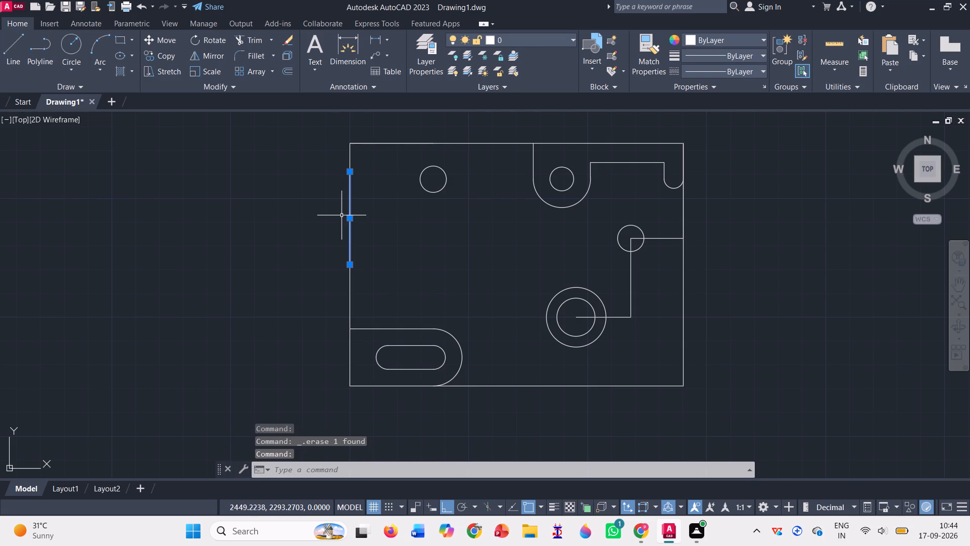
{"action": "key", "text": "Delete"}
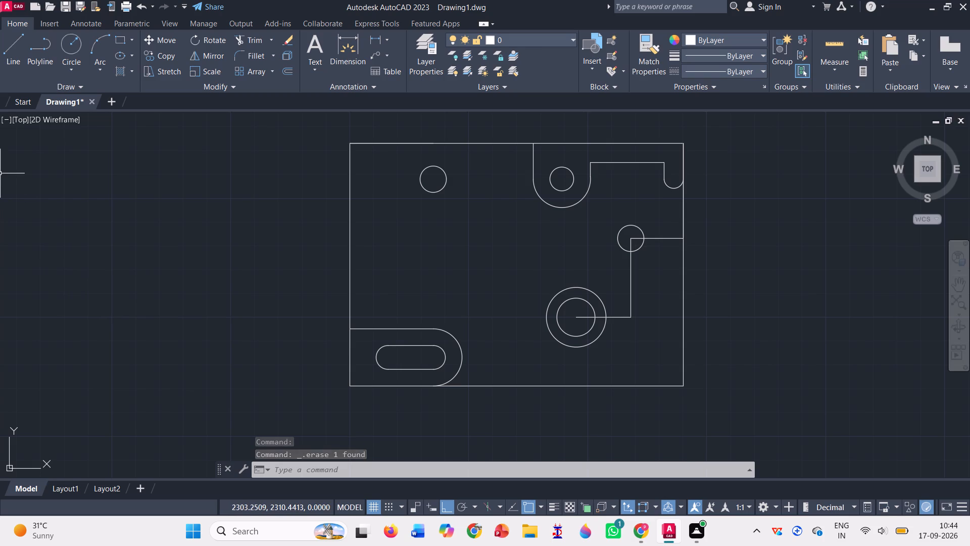
Draw a horizontal line between the midpoints of the plate's left and right edges, continuing with an 86 line back left.
{"action": "left_click", "coordinate": [15, 52]}
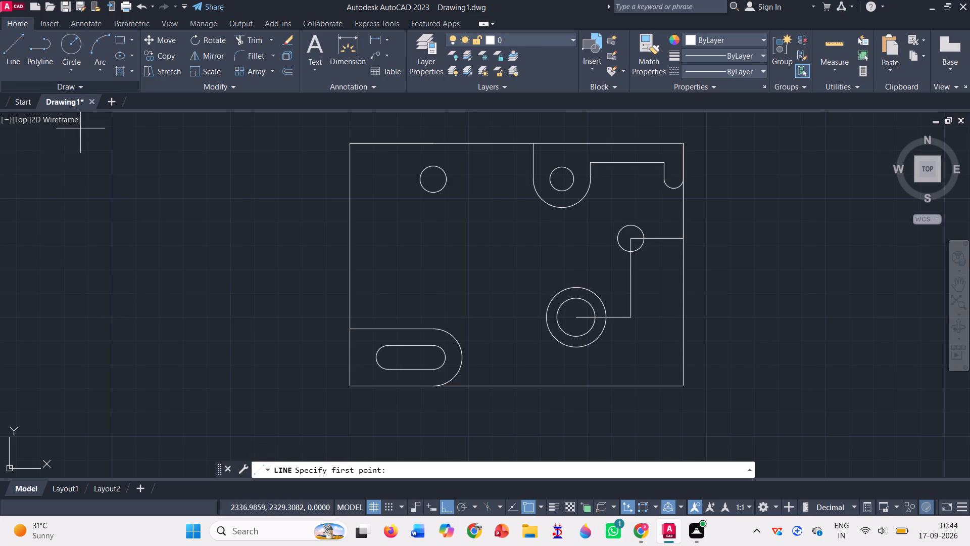
{"action": "left_click", "coordinate": [349, 267]}
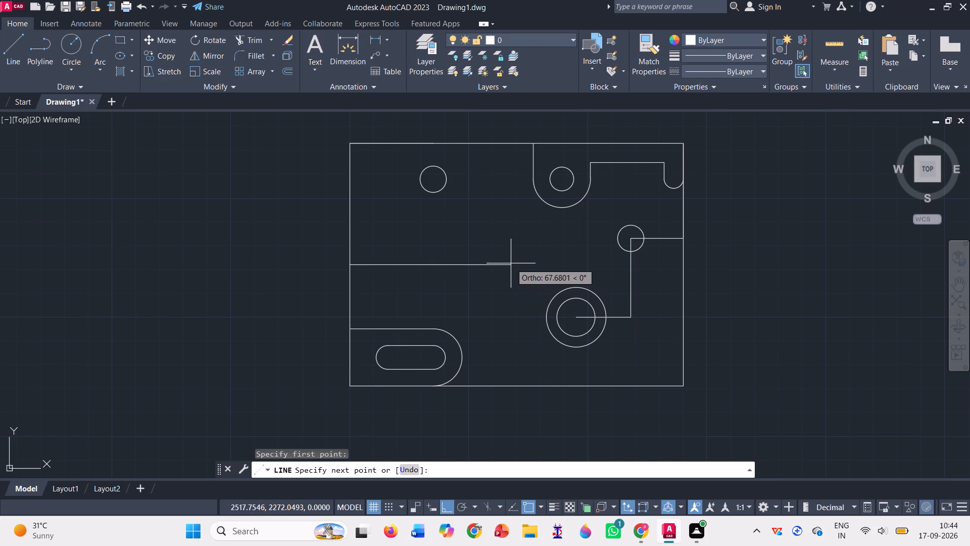
{"action": "left_click", "coordinate": [683, 265]}
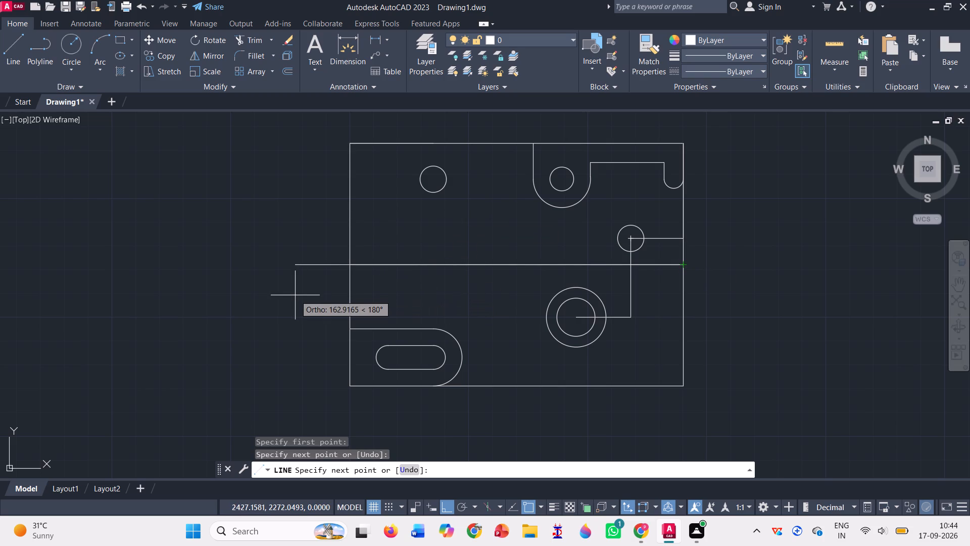
{"action": "type", "text": "86"}
{"action": "key", "text": "Return"}
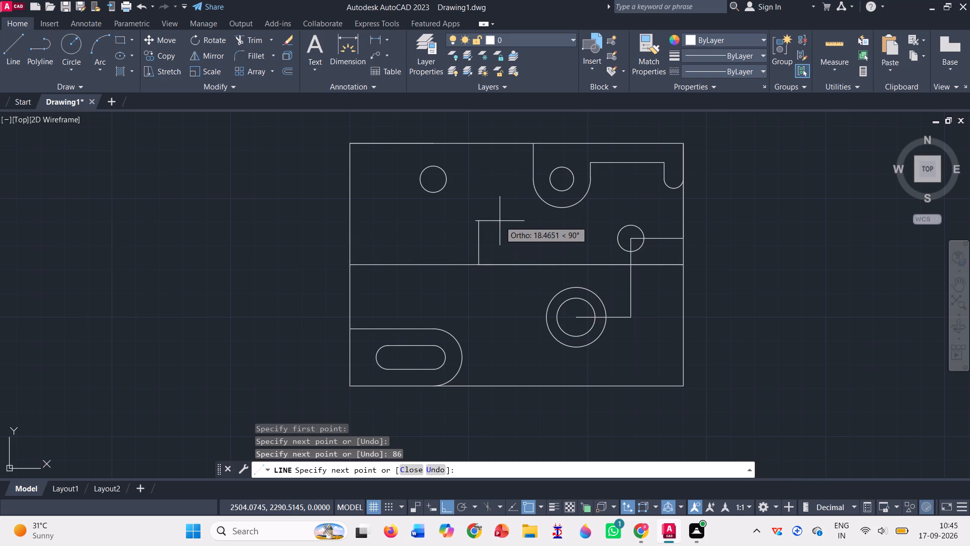
{"action": "key", "text": "Escape"}
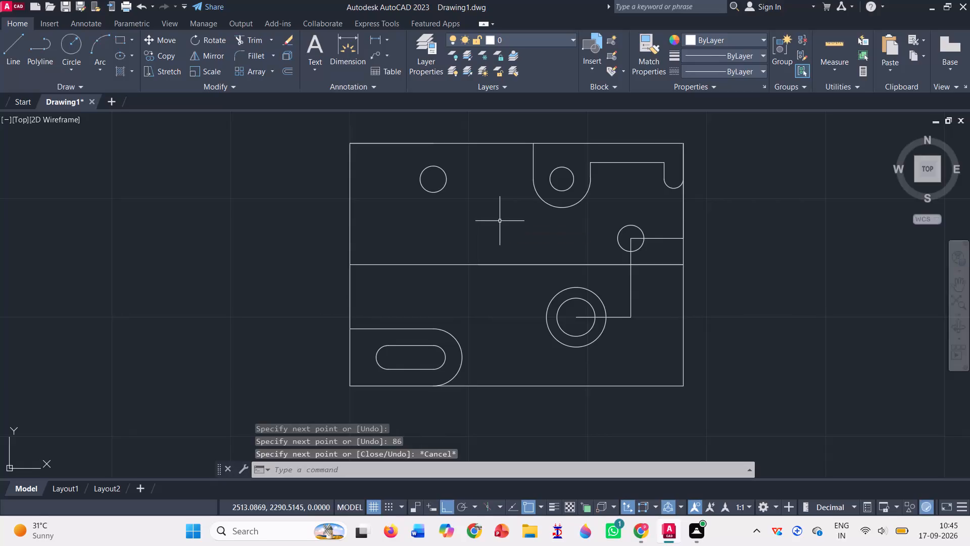
Erase the full-width horizontal line across the middle of the plate, keeping the 86 line.
{"action": "left_click", "coordinate": [383, 264]}
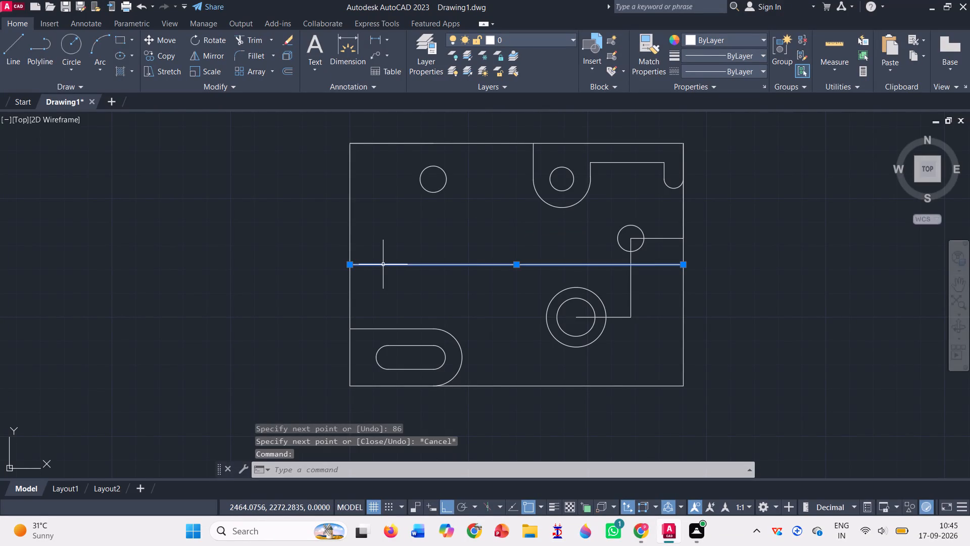
{"action": "key", "text": "Delete"}
{"action": "key", "text": "Delete"}
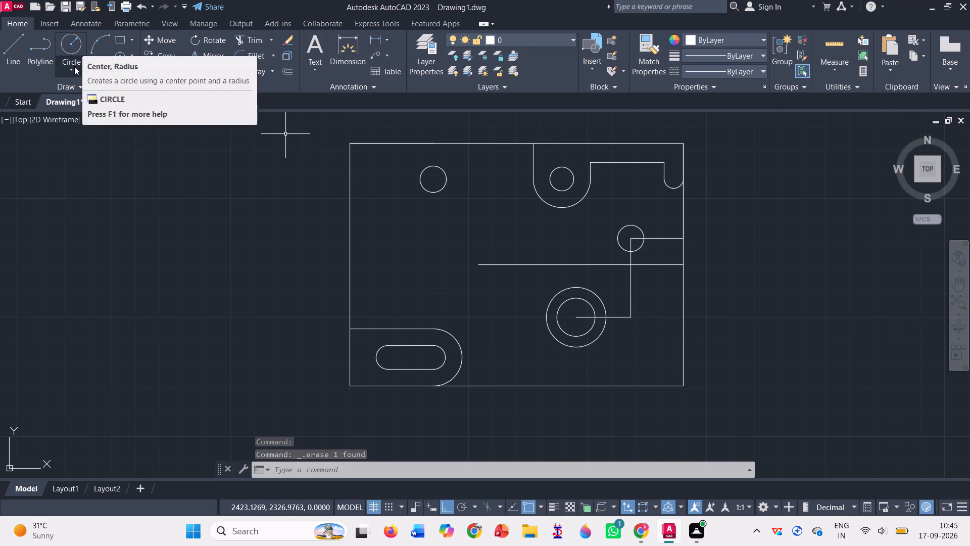
Draw two concentric circles with diameters 16 and 32 centred on the left end of the 86 line.
{"action": "left_click", "coordinate": [74, 66]}
{"action": "left_click", "coordinate": [93, 117]}
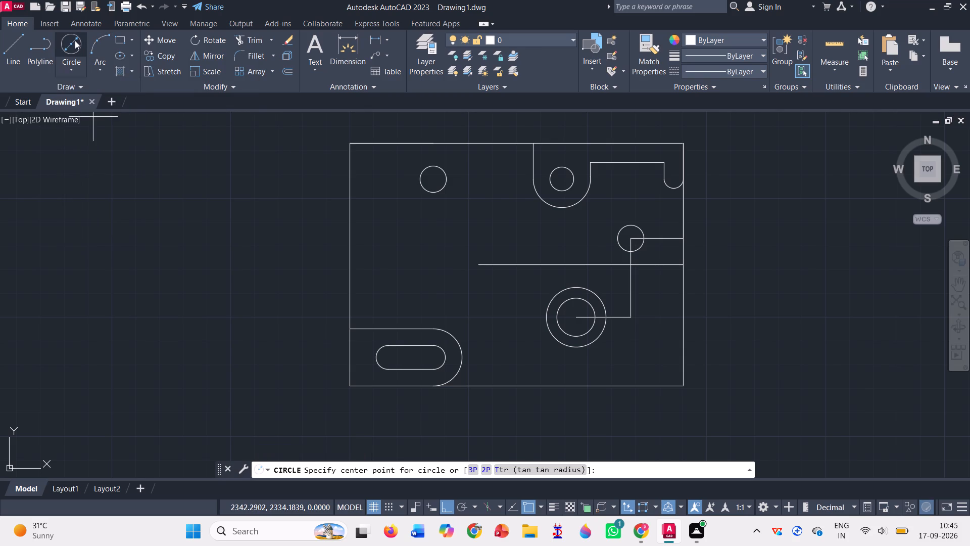
{"action": "left_click", "coordinate": [73, 38]}
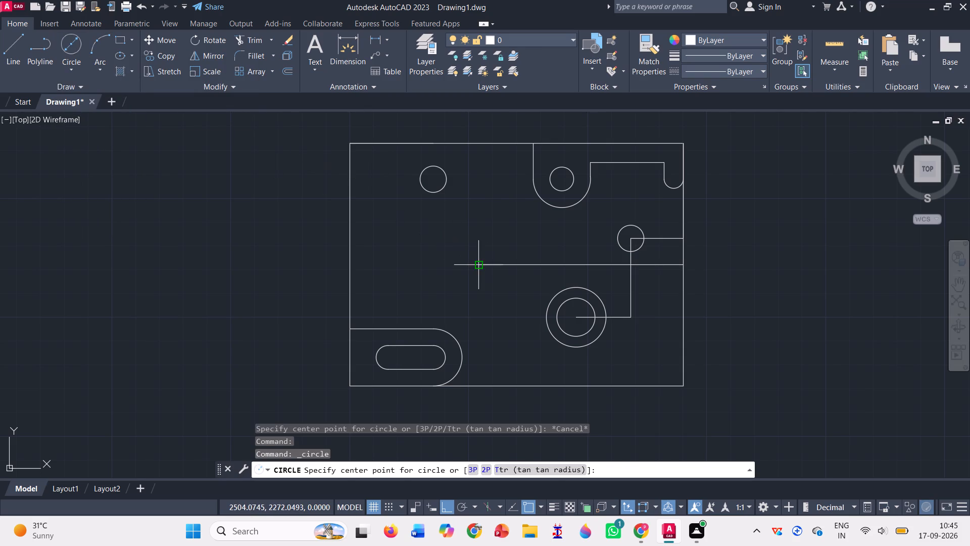
{"action": "left_click", "coordinate": [476, 264]}
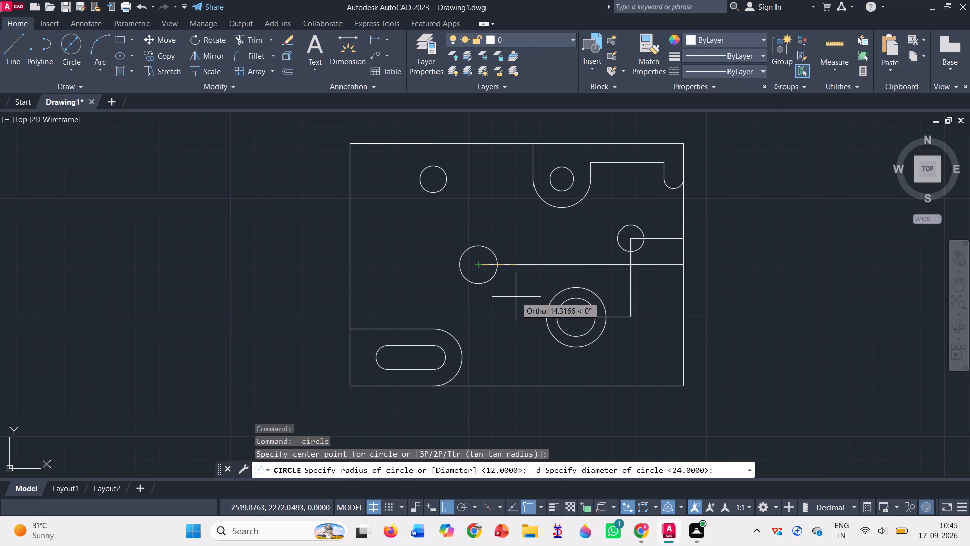
{"action": "type", "text": "16"}
{"action": "key", "text": "Return"}
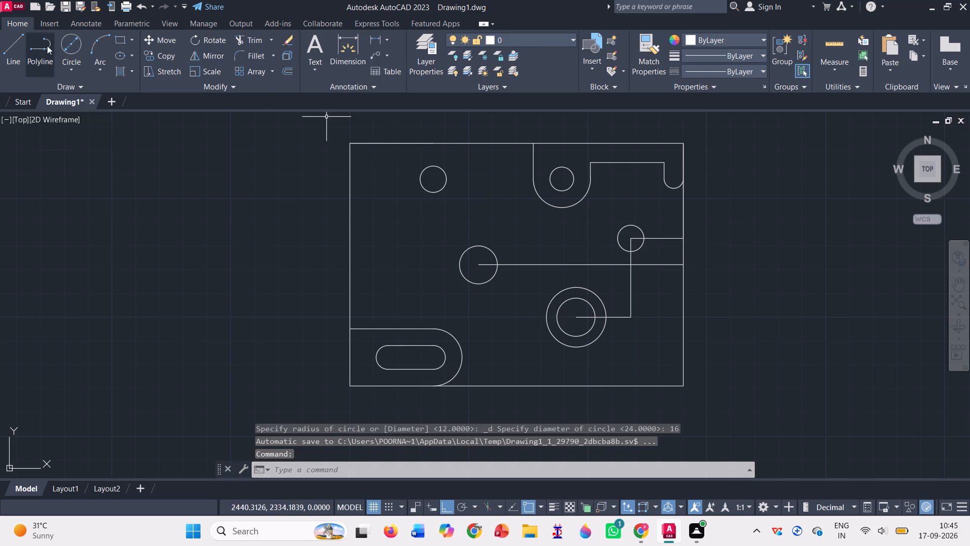
{"action": "left_click", "coordinate": [62, 41]}
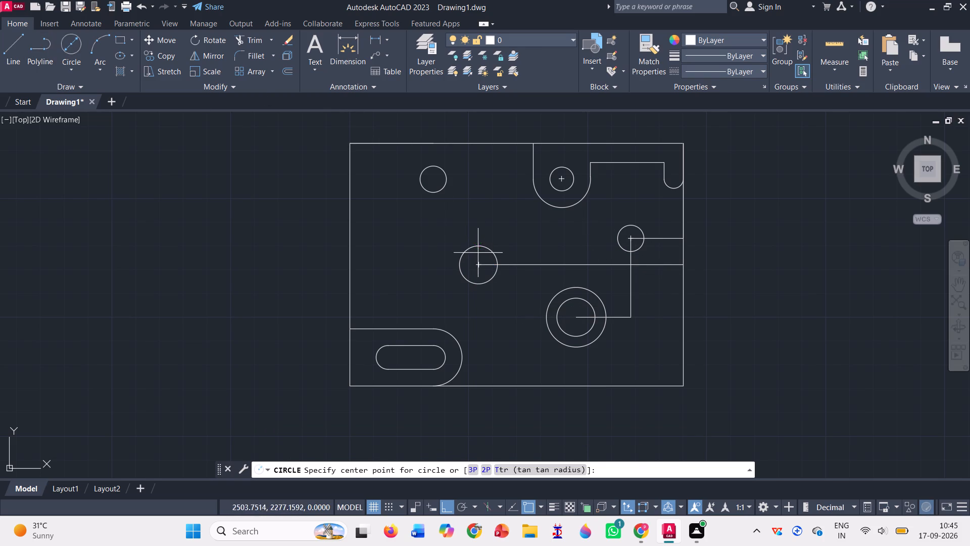
{"action": "left_click", "coordinate": [478, 268]}
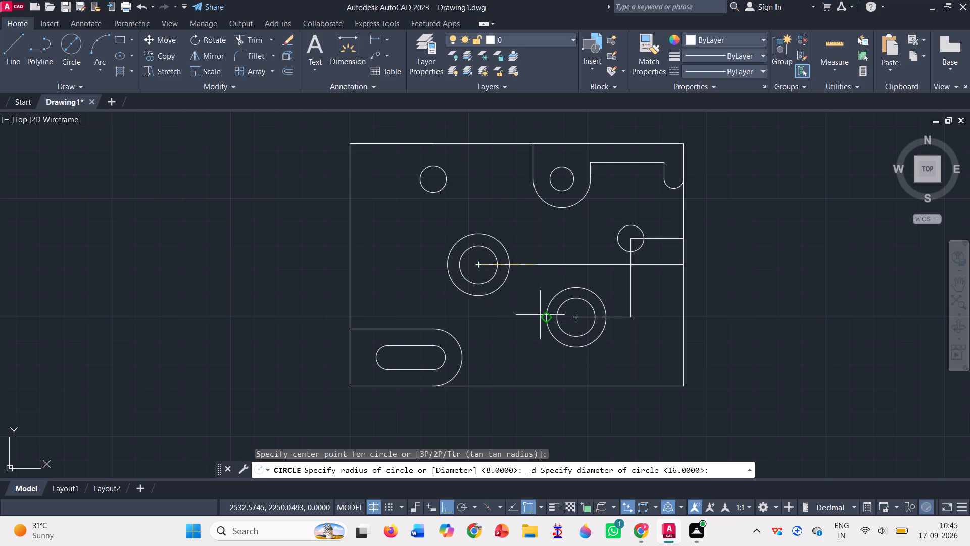
{"action": "type", "text": "32"}
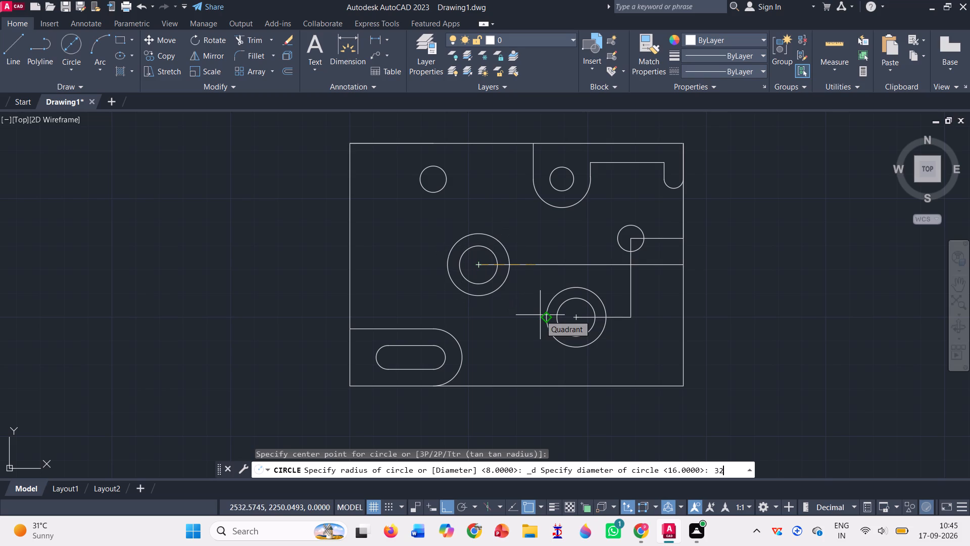
{"action": "key", "text": "Return"}
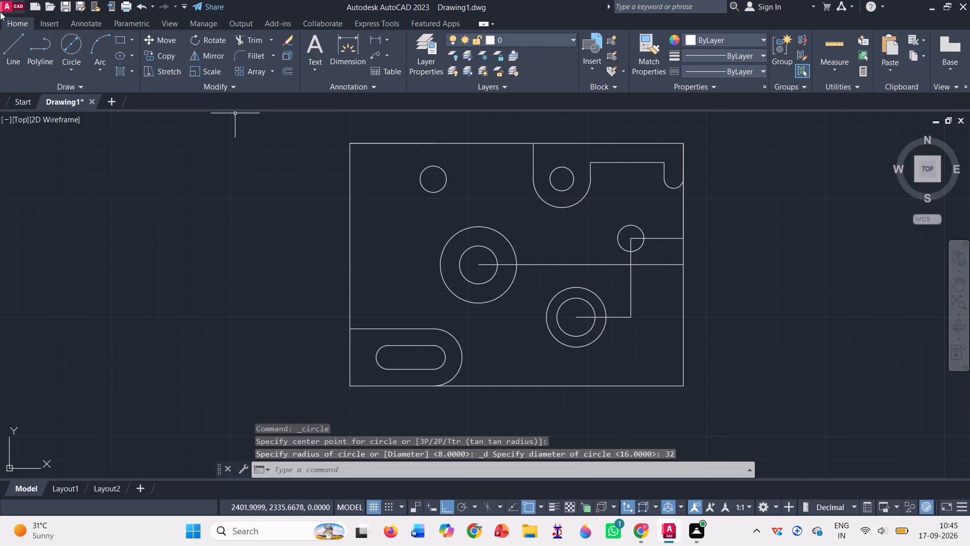
Draw connected lines from the left edge's midpoint: 14 right, 5.5 up, 11 down, and horizontally back to the left edge.
{"action": "left_click", "coordinate": [20, 51]}
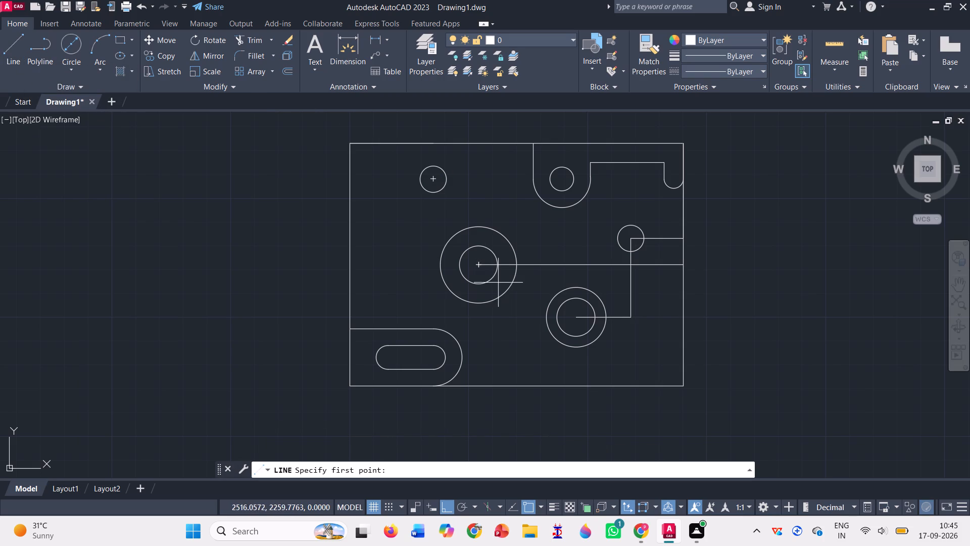
{"action": "left_click", "coordinate": [350, 263]}
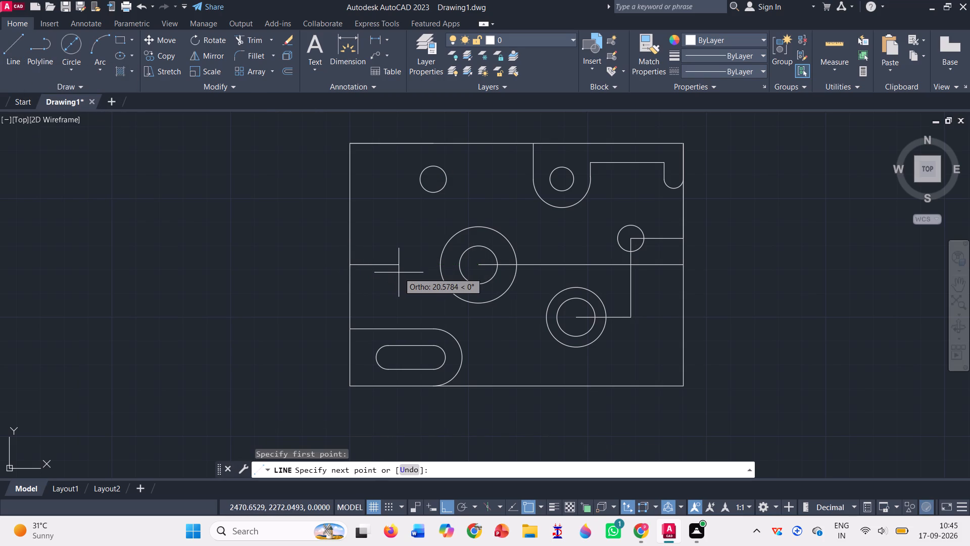
{"action": "type", "text": "14"}
{"action": "key", "text": "Return"}
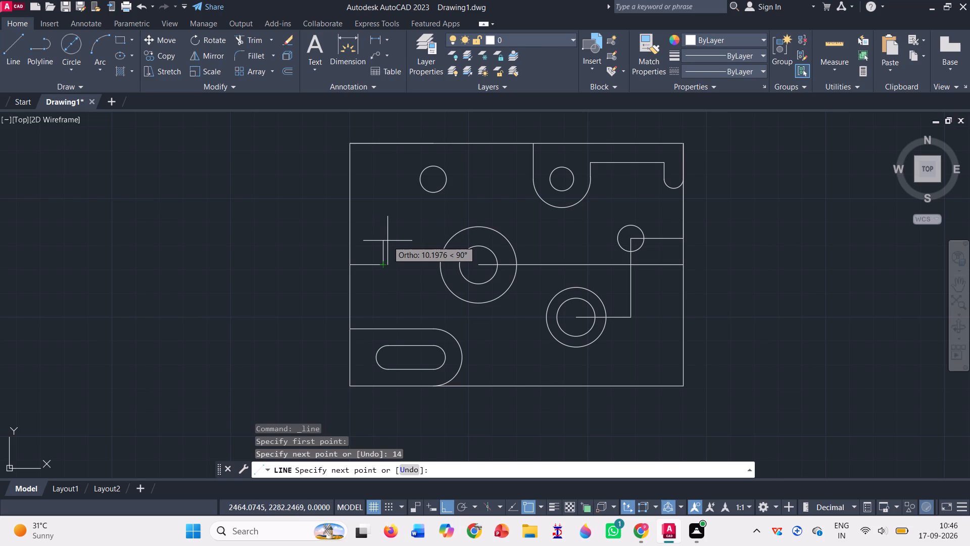
{"action": "type", "text": "5.5"}
{"action": "key", "text": "Return"}
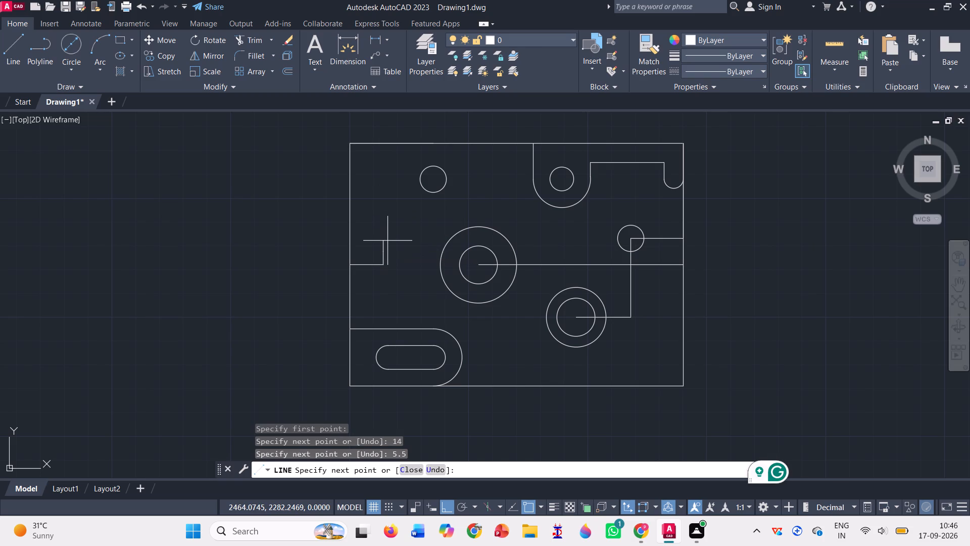
{"action": "type", "text": "11"}
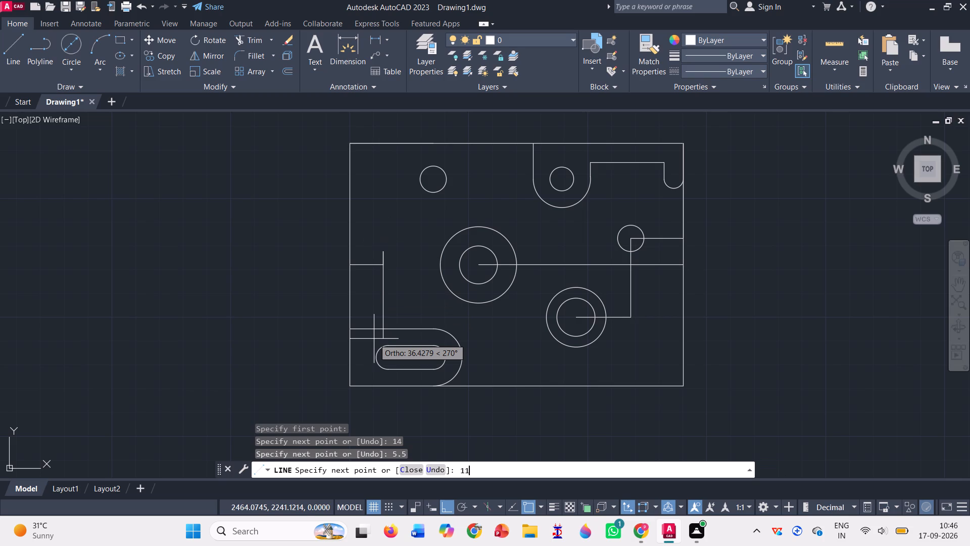
{"action": "key", "text": "Return"}
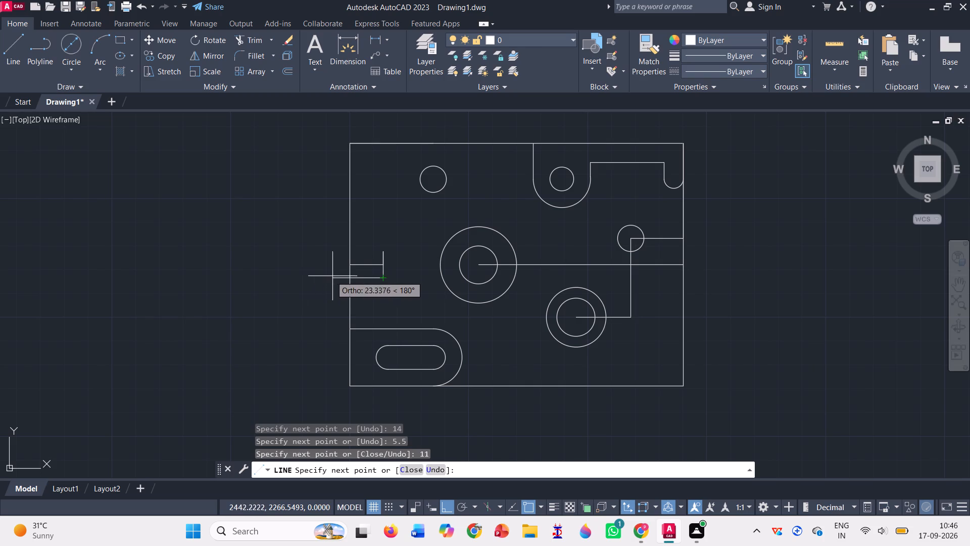
{"action": "left_click", "coordinate": [354, 277]}
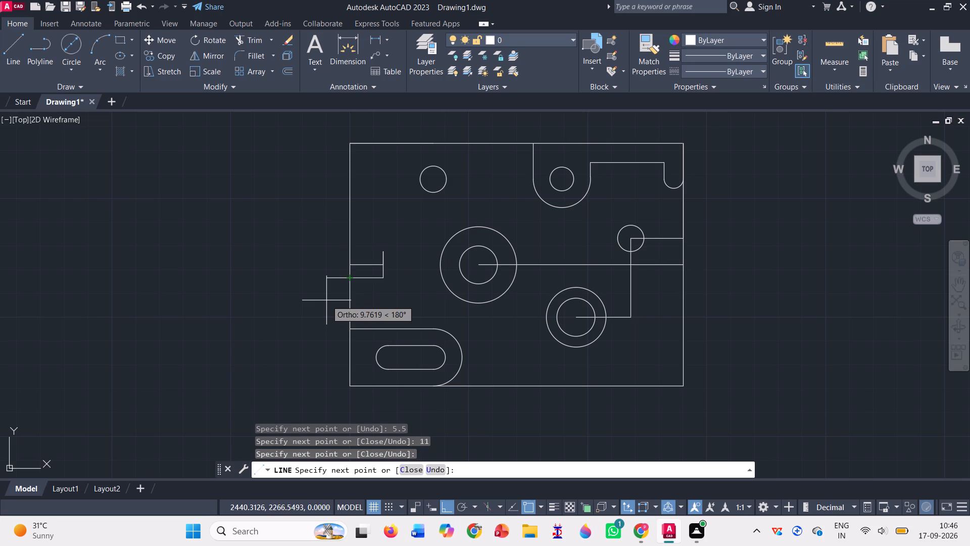
{"action": "key", "text": "Escape"}
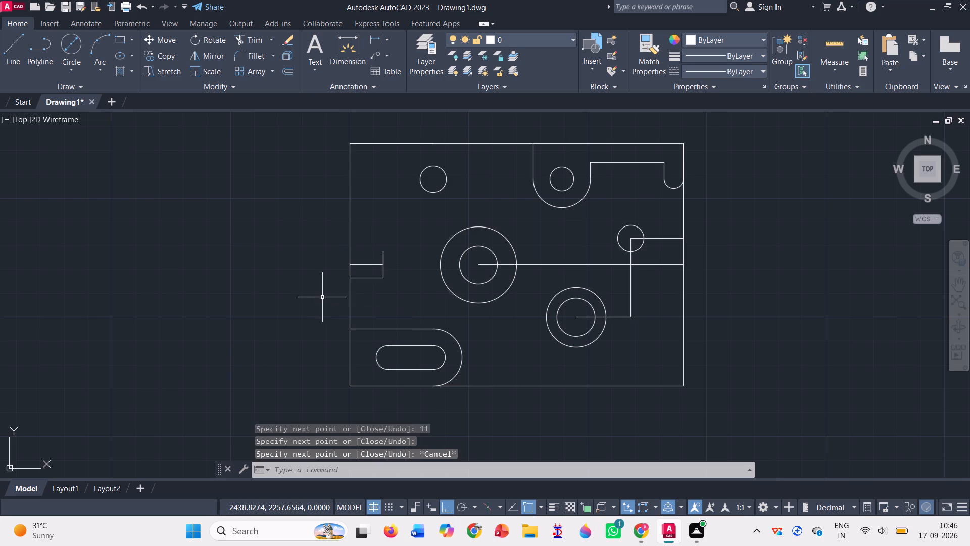
Close the notch on the left edge with a horizontal line from the vertical line's upper end to the edge.
{"action": "left_click", "coordinate": [13, 50]}
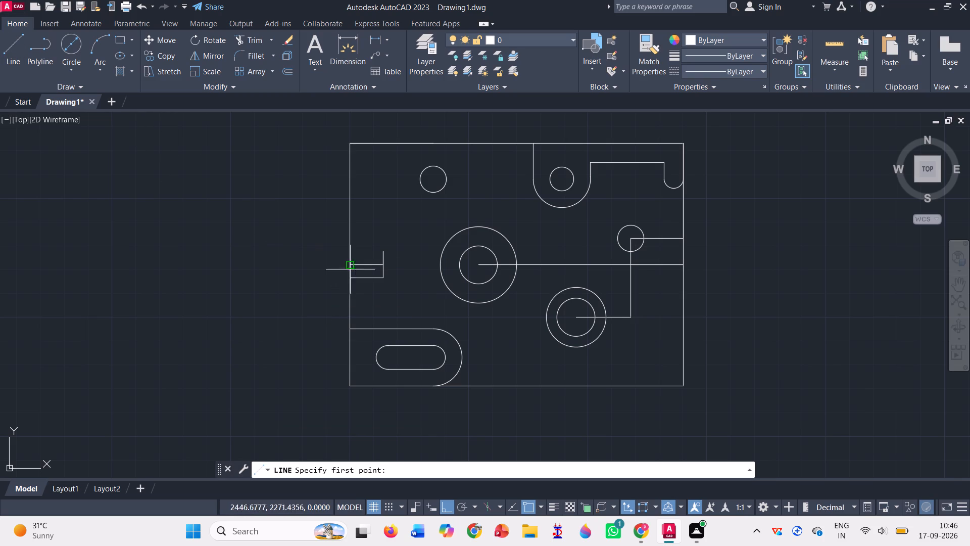
{"action": "left_click", "coordinate": [385, 250]}
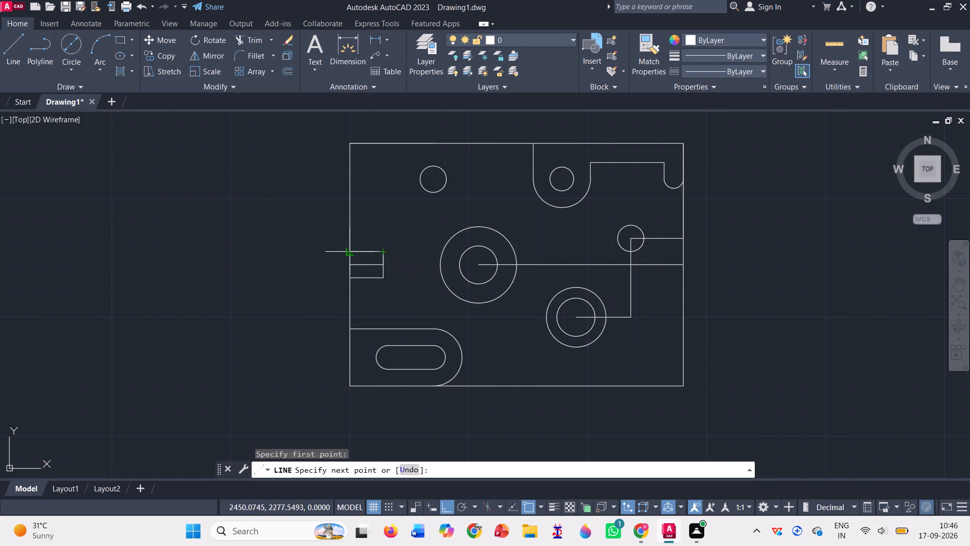
{"action": "left_click", "coordinate": [353, 253]}
{"action": "key", "text": "Escape"}
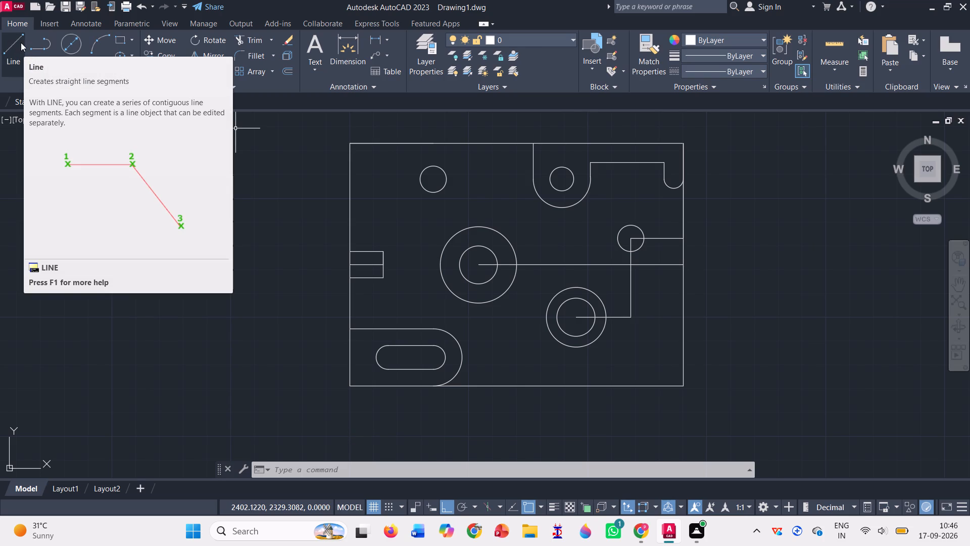
Draw a line 19 left along the top edge from above the upper-left circle, continuing 8 downward.
{"action": "left_click", "coordinate": [21, 42]}
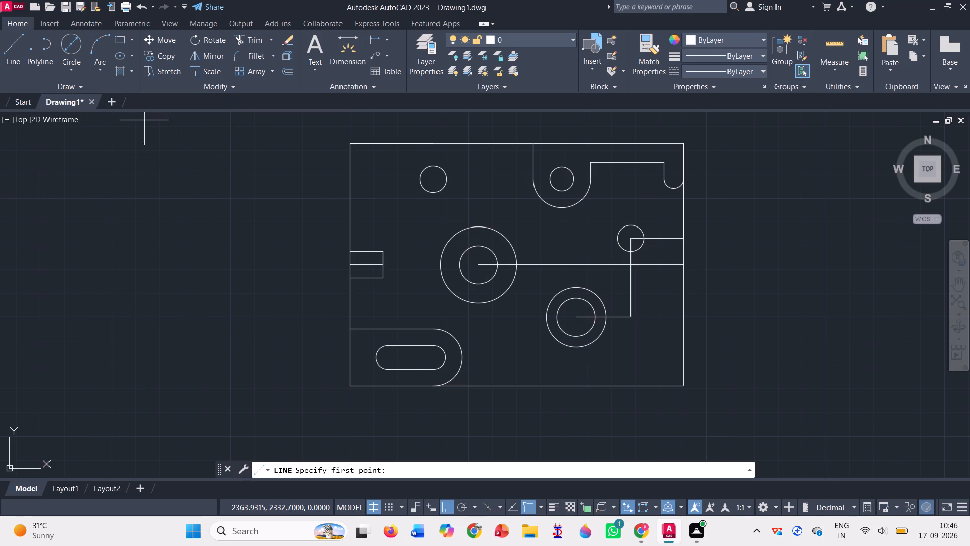
{"action": "left_click", "coordinate": [435, 146]}
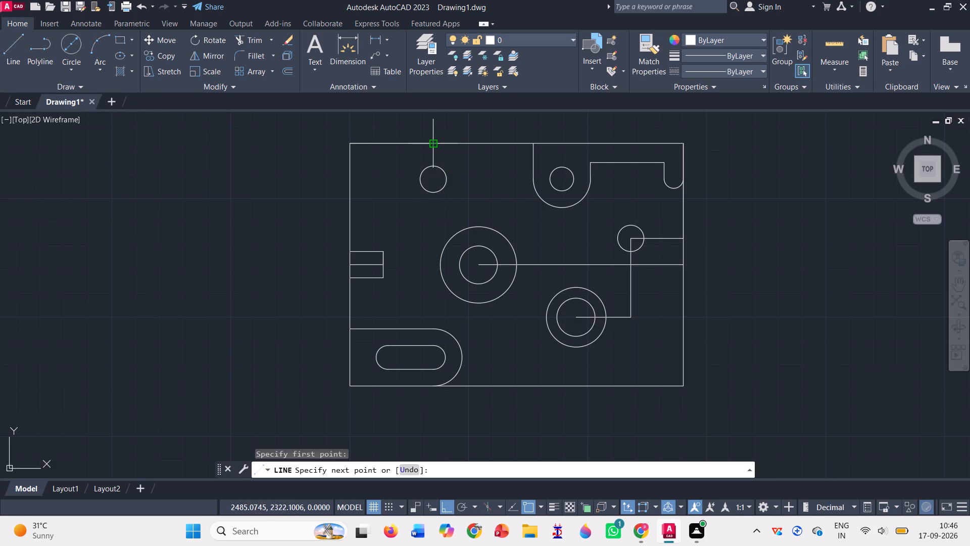
{"action": "type", "text": "19"}
{"action": "key", "text": "Return"}
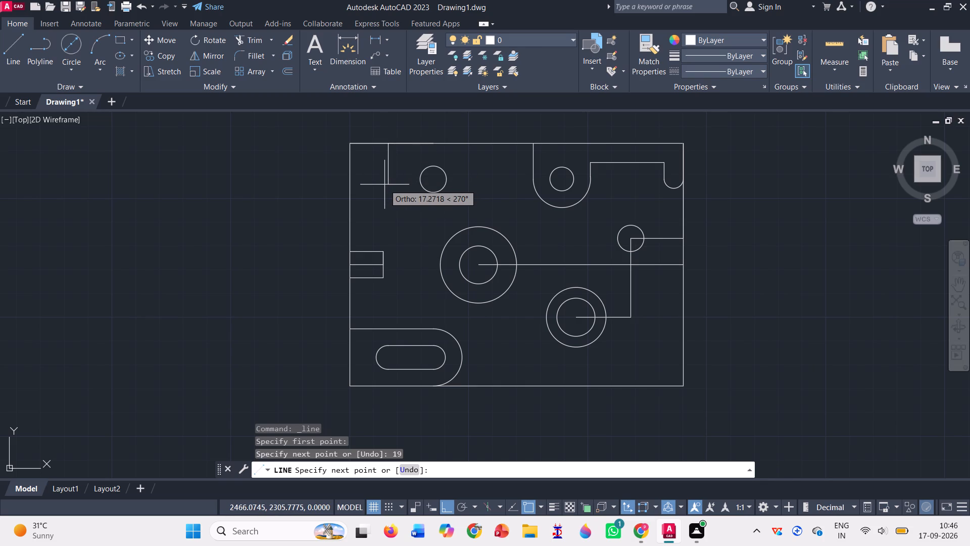
{"action": "key", "text": "8"}
{"action": "key", "text": "Return"}
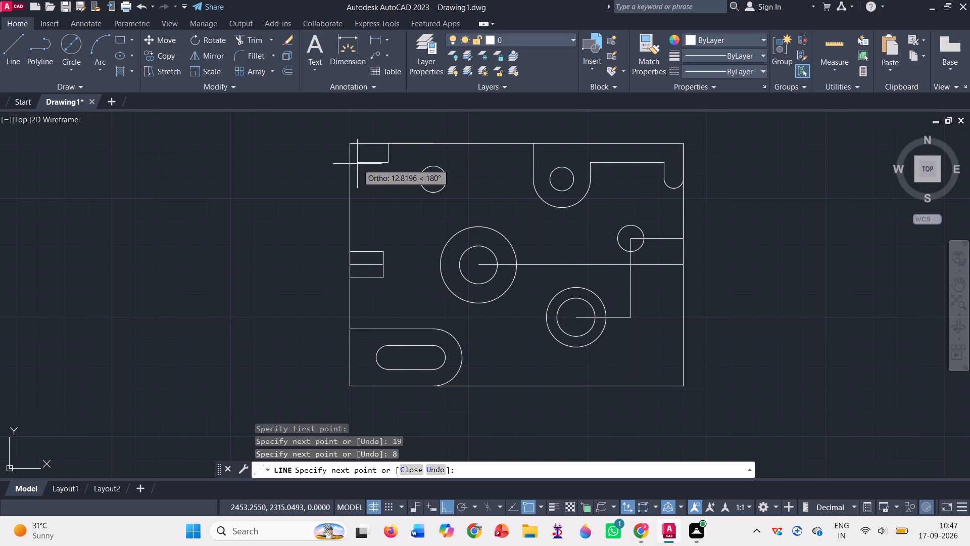
{"action": "key", "text": "Escape"}
Check the linear distance along the top edge between the plate's upper-left corner and the 8 vertical line.
{"action": "left_click", "coordinate": [7, 48]}
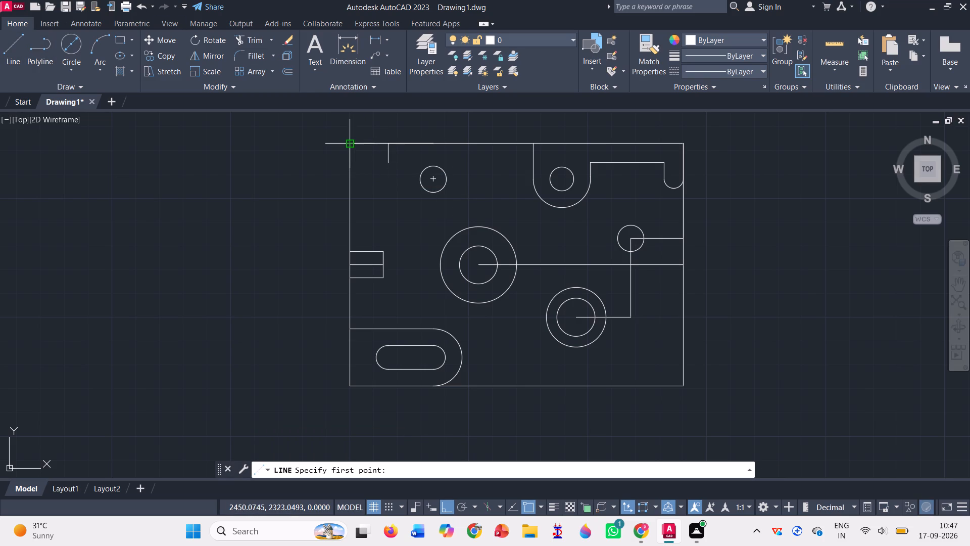
{"action": "left_click", "coordinate": [372, 33]}
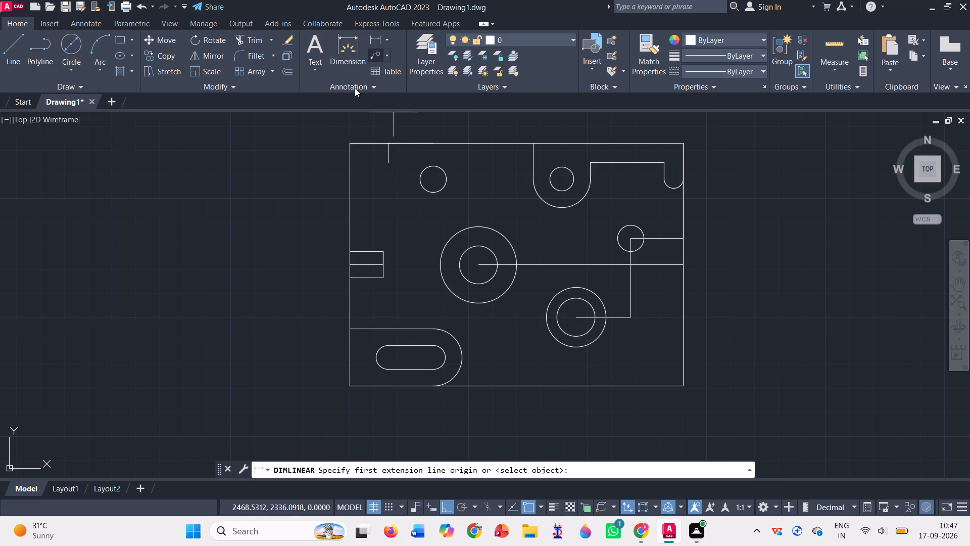
{"action": "left_click", "coordinate": [349, 141]}
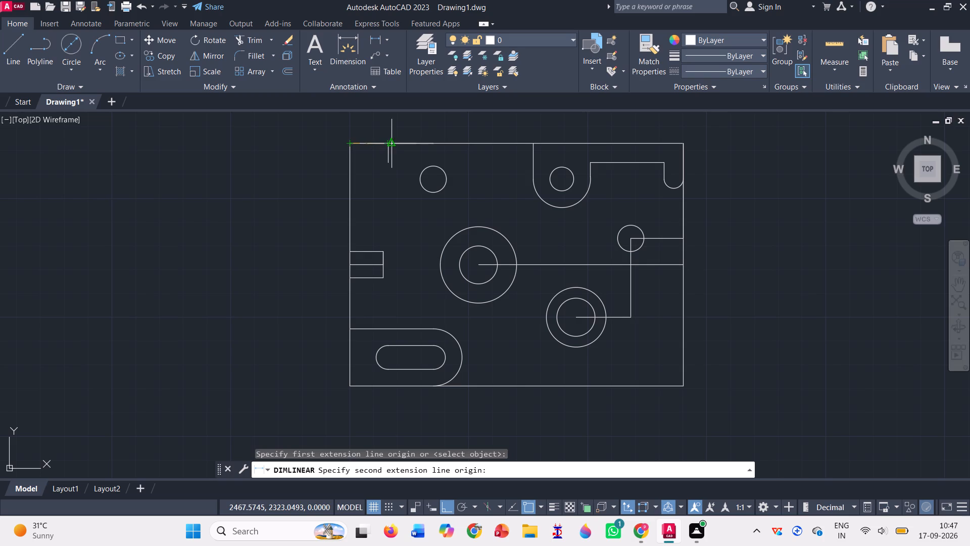
{"action": "left_click", "coordinate": [392, 145]}
{"action": "key", "text": "Escape"}
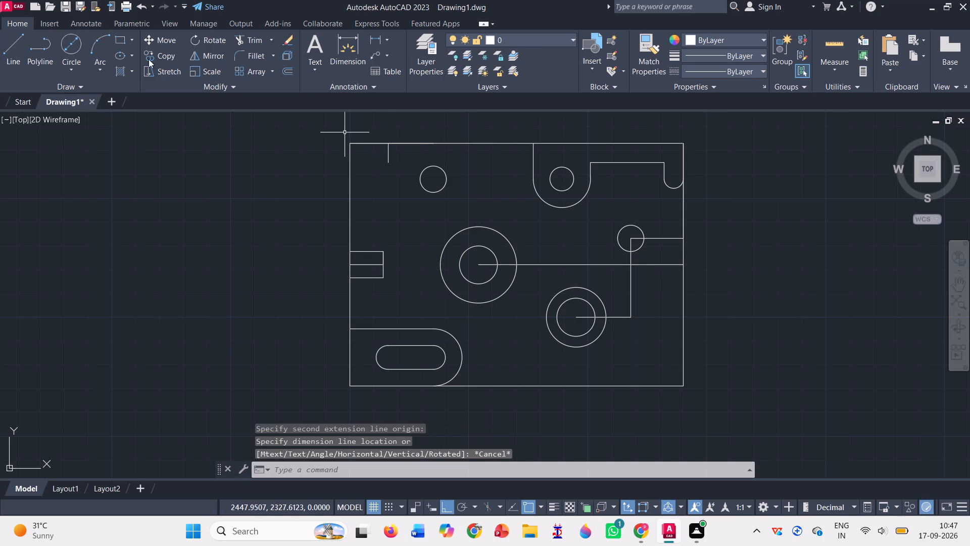
Draw connected horizontal segments of 3.4, 3.4 and 1.2 leftward from the lower end of the upper-left 8 vertical line.
{"action": "left_click", "coordinate": [12, 45]}
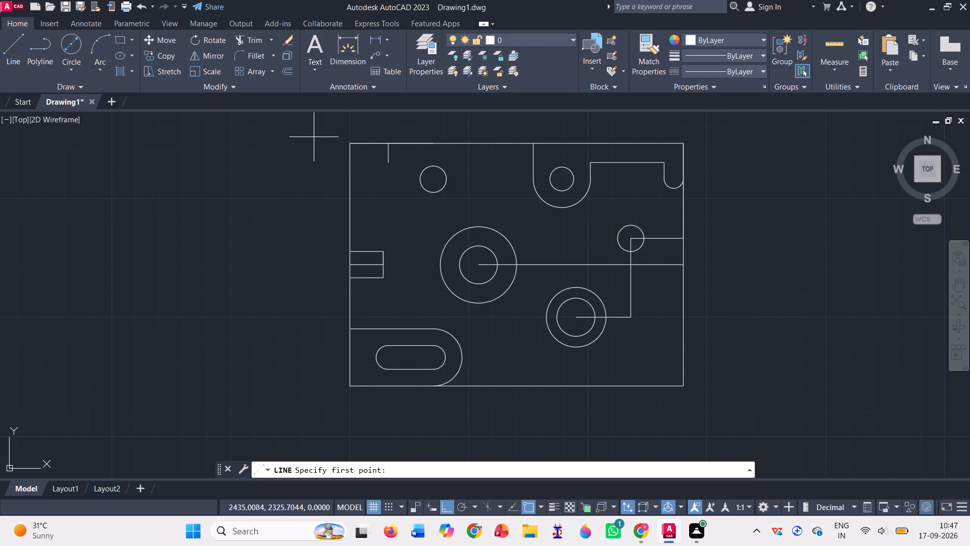
{"action": "left_click", "coordinate": [385, 162]}
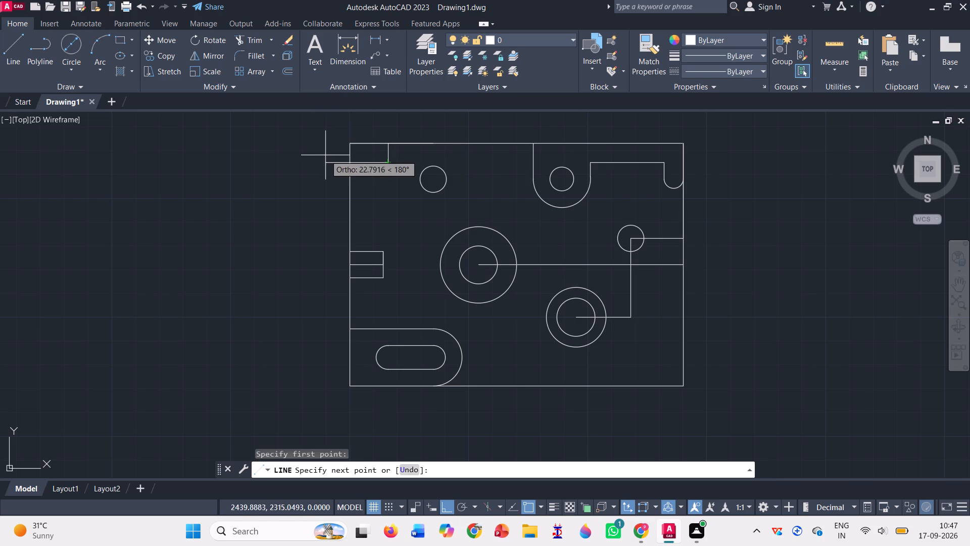
{"action": "type", "text": "3."}
{"action": "key", "text": "4"}
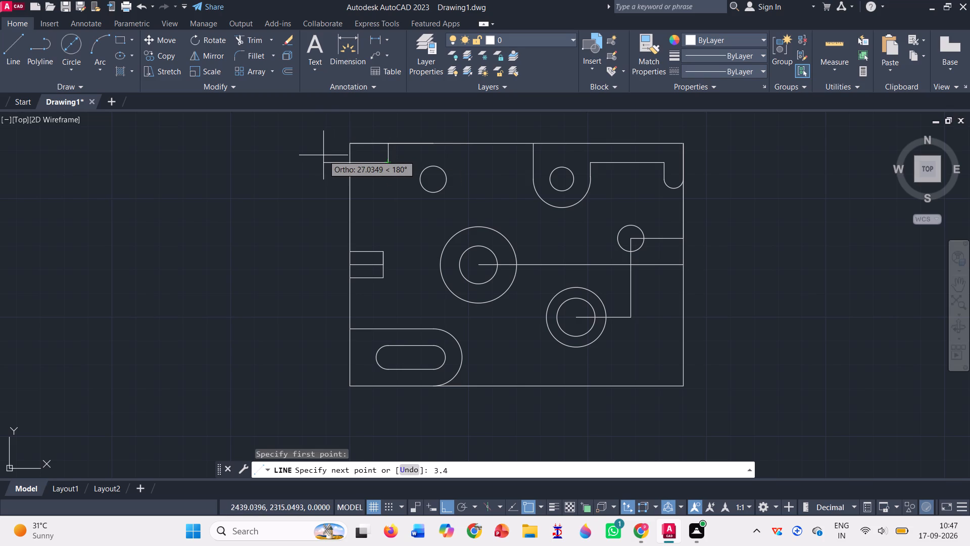
{"action": "key", "text": "Return"}
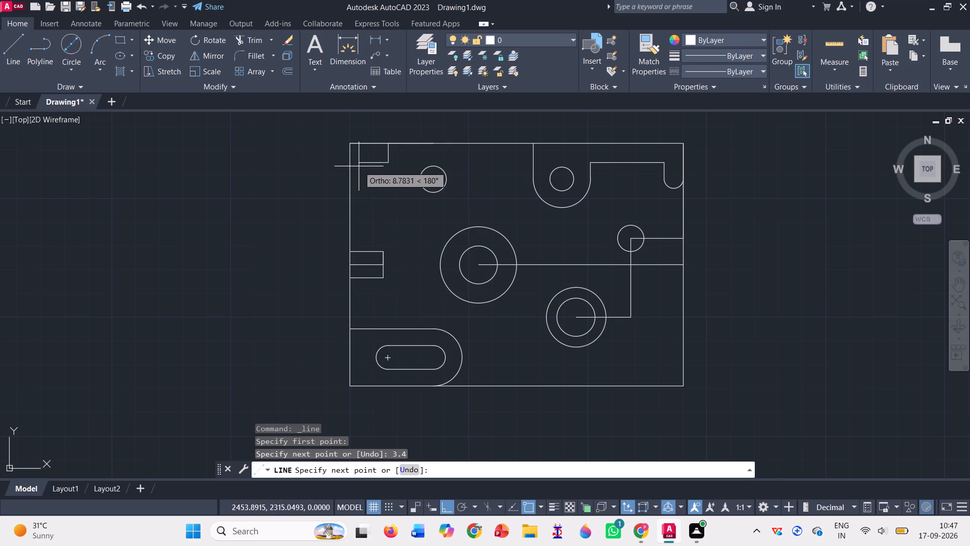
{"action": "key", "text": "1"}
{"action": "key", "text": "BackSpace"}
{"action": "type", "text": "30"}
{"action": "key", "text": "BackSpace"}
{"action": "type", "text": ".4"}
{"action": "key", "text": "Return"}
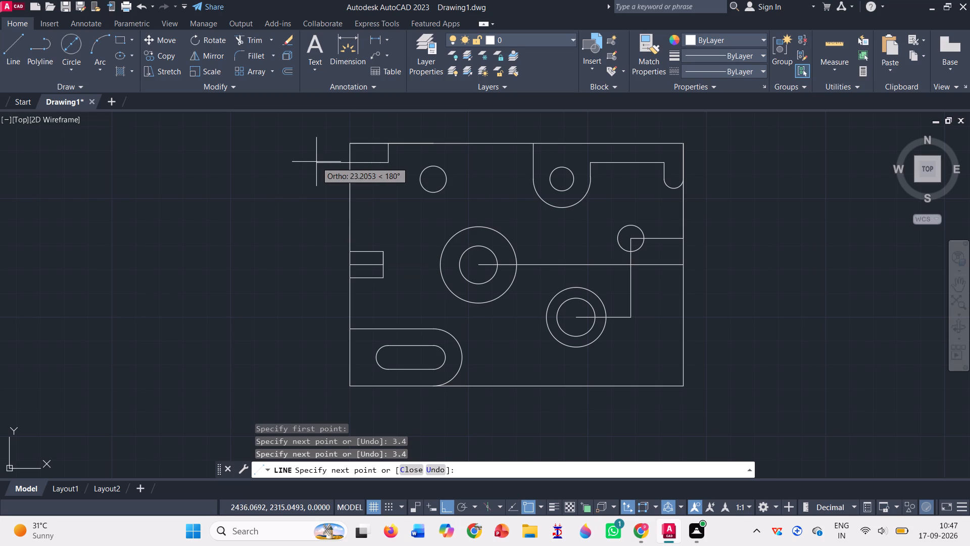
{"action": "type", "text": "3."}
{"action": "key", "text": "BackSpace"}
{"action": "key", "text": "BackSpace"}
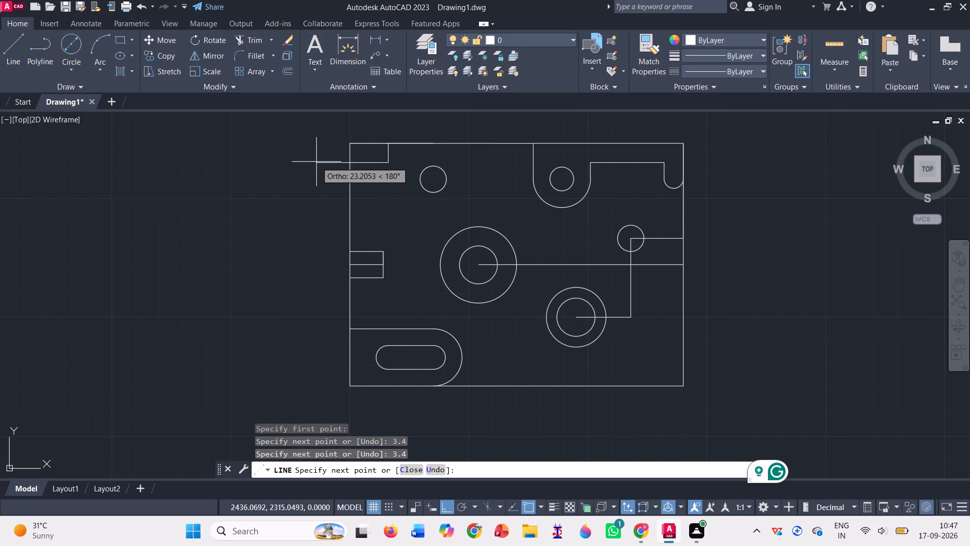
{"action": "type", "text": "1.2"}
{"action": "key", "text": "Return"}
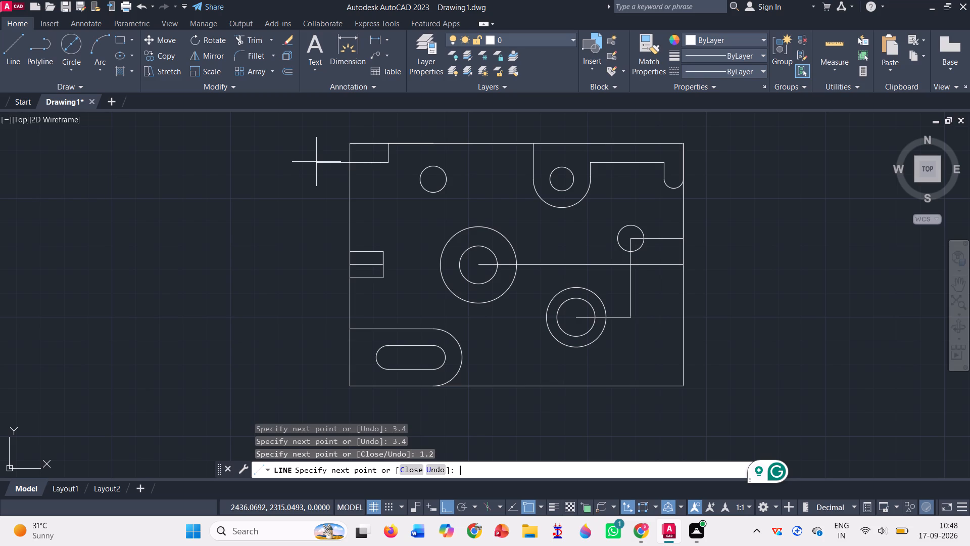
Continue the line vertically down to the upper edge of the lower-left rounded outline.
{"action": "left_click", "coordinate": [368, 328]}
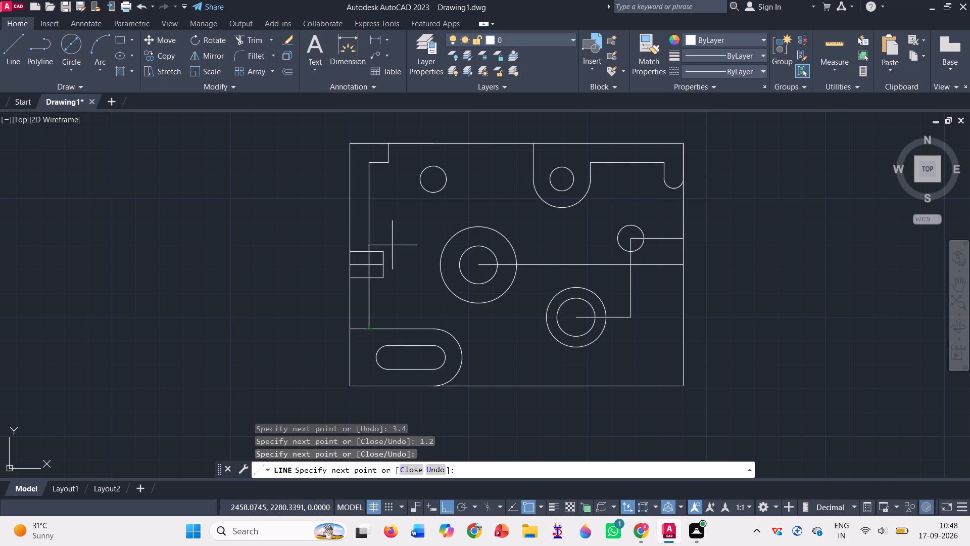
{"action": "key", "text": "Escape"}
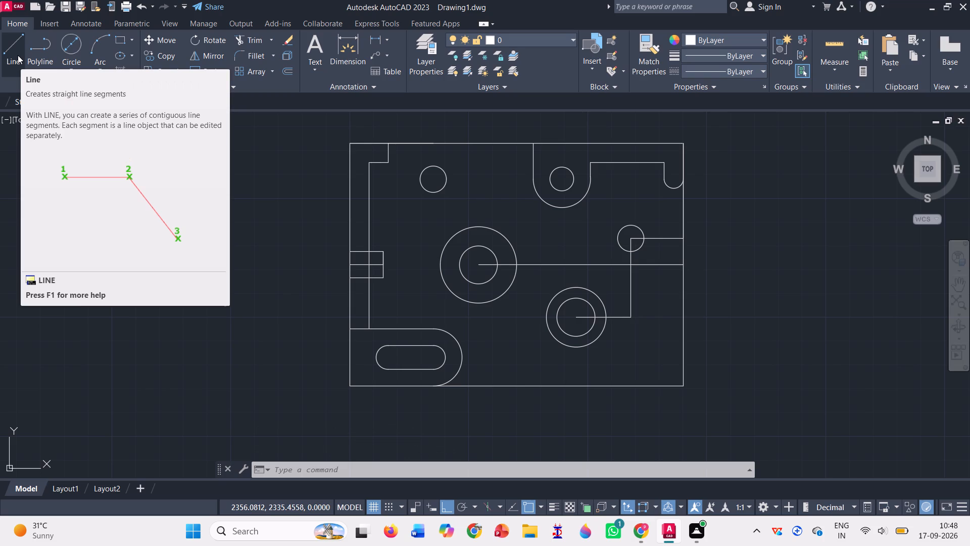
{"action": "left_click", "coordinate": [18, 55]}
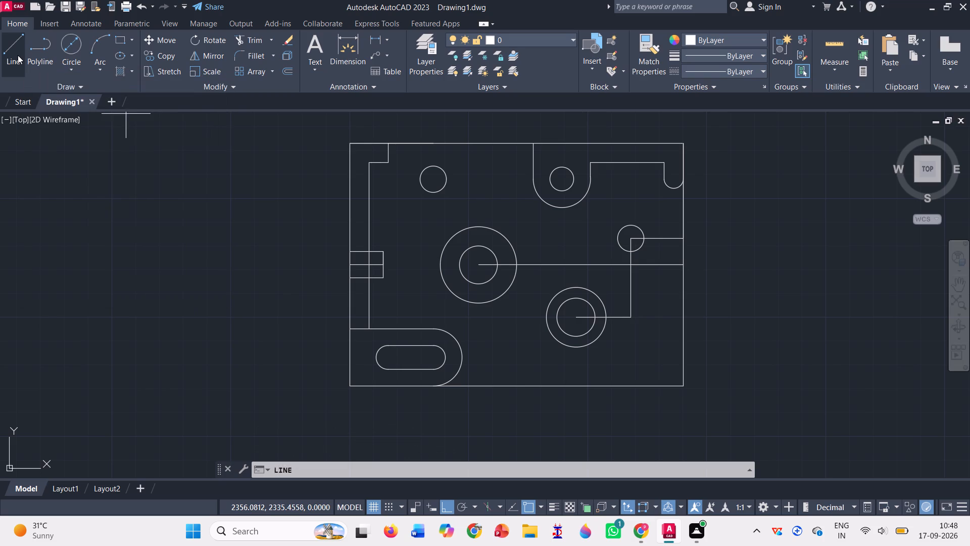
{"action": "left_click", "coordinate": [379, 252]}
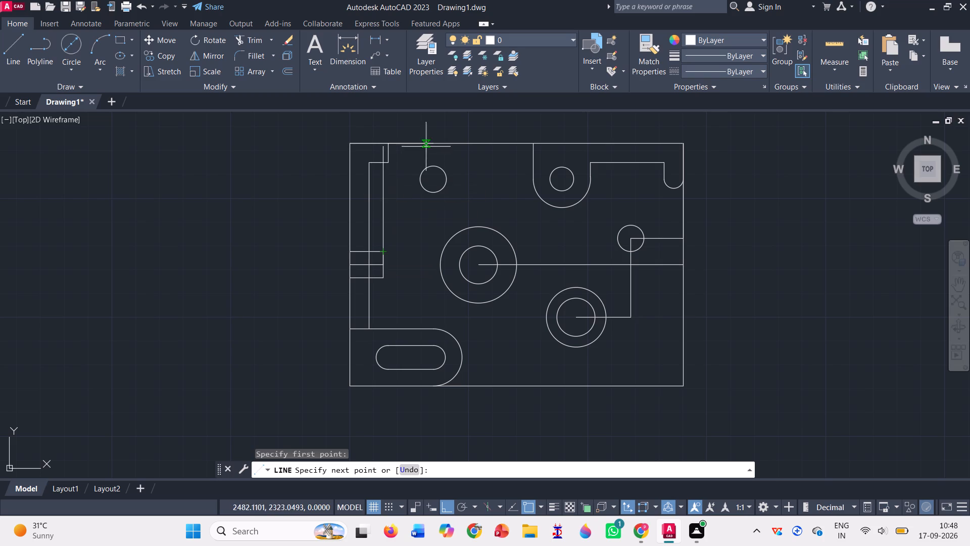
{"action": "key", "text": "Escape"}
Check the horizontal distance between the long inner vertical line and the notch's upper-right corner.
{"action": "left_click", "coordinate": [377, 33]}
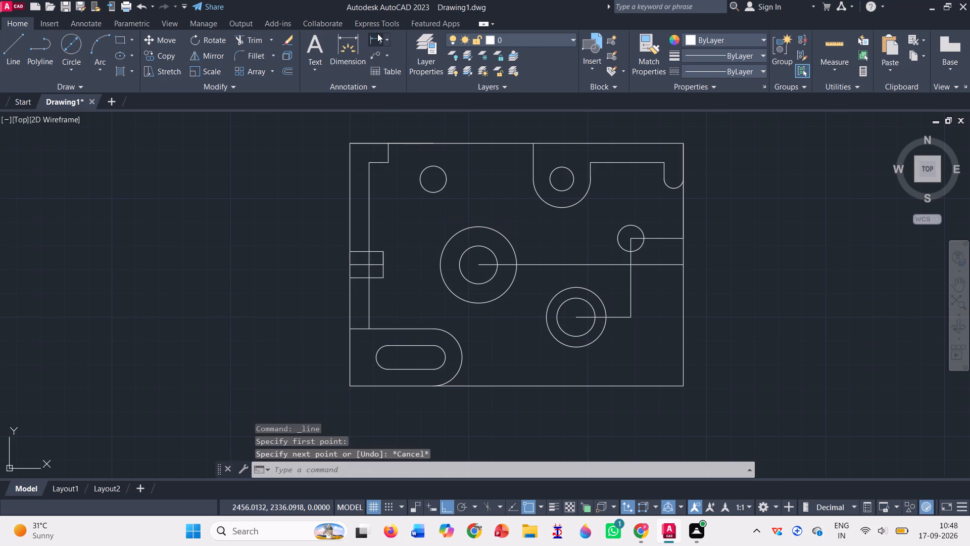
{"action": "left_click", "coordinate": [370, 252]}
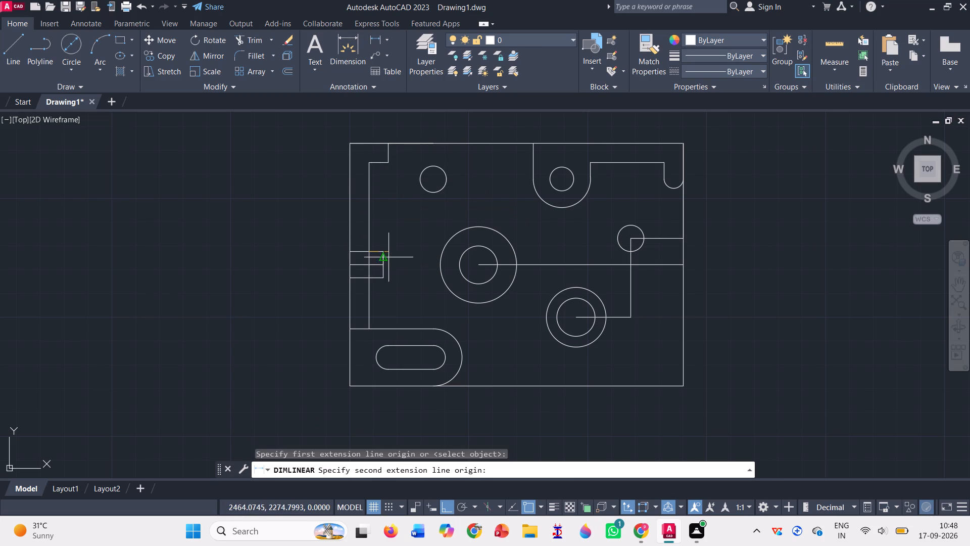
{"action": "left_click", "coordinate": [381, 248]}
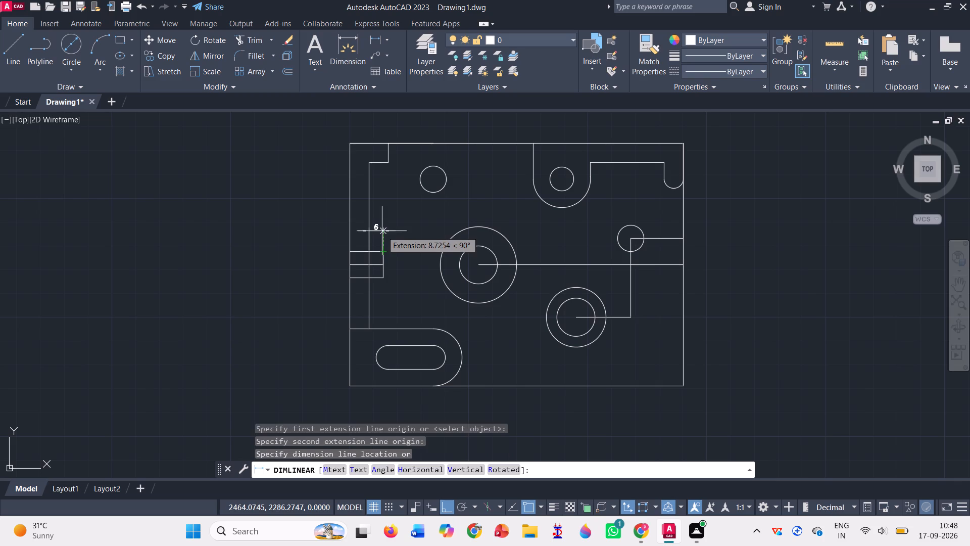
{"action": "key", "text": "Escape"}
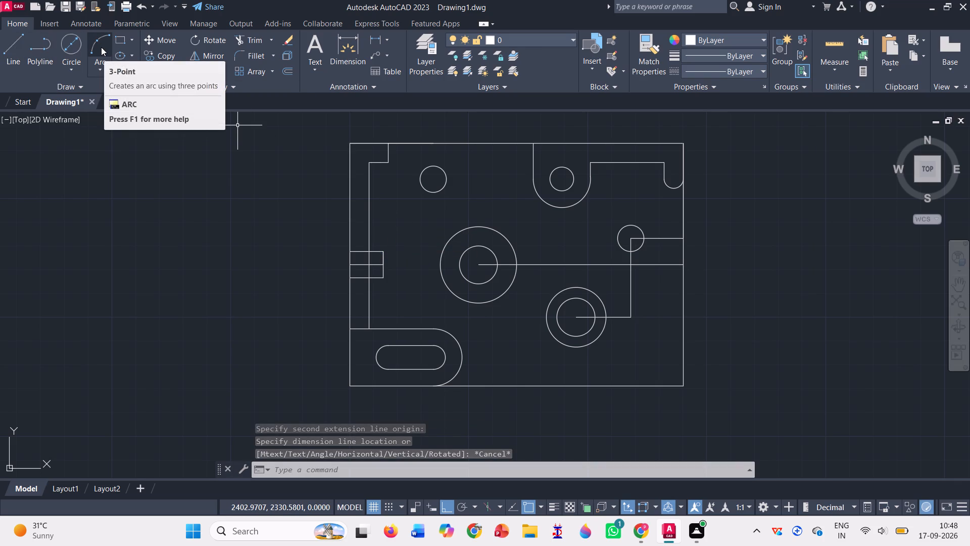
Draw connected 3-unit construction lines from the notch's upper-right corner: down, left, up, left along the notch's top edge, and up.
{"action": "left_click", "coordinate": [15, 52]}
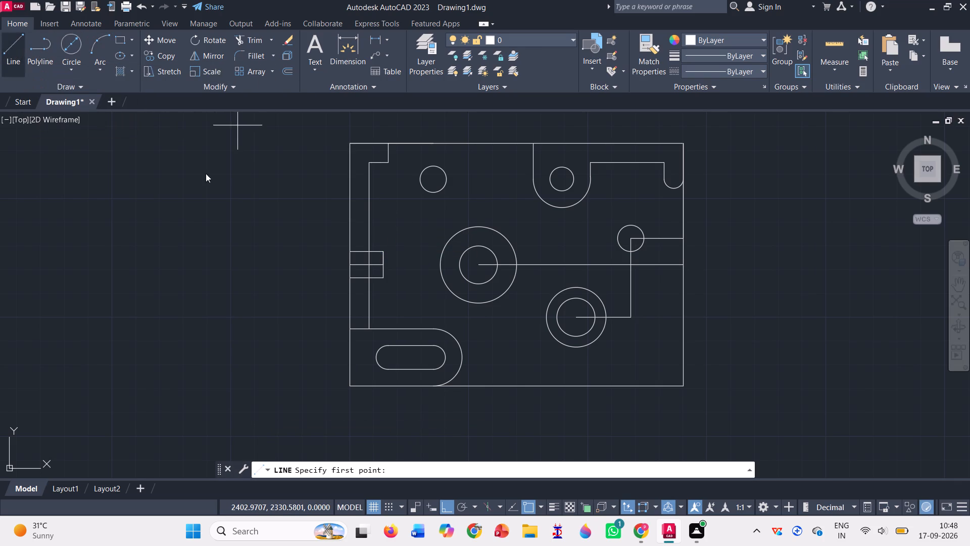
{"action": "left_click", "coordinate": [381, 253]}
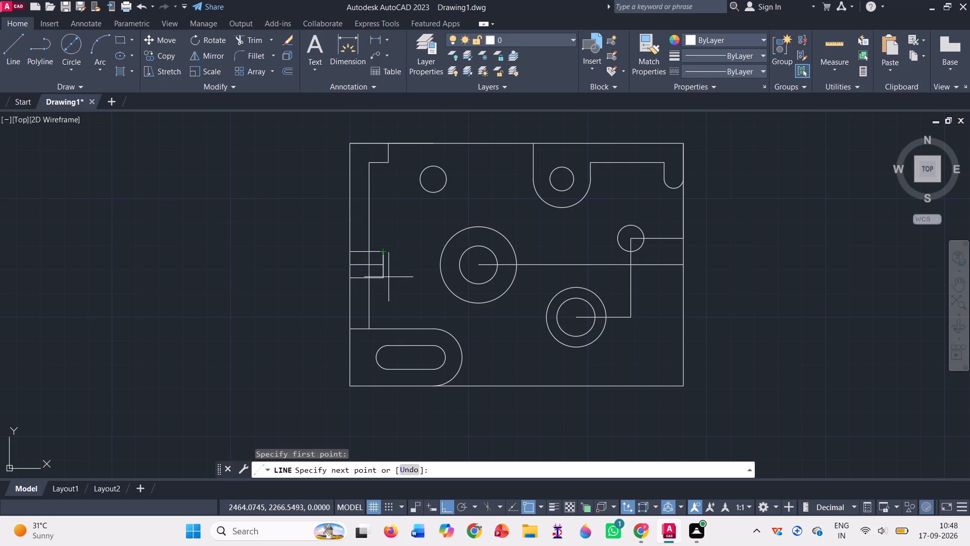
{"action": "key", "text": "3"}
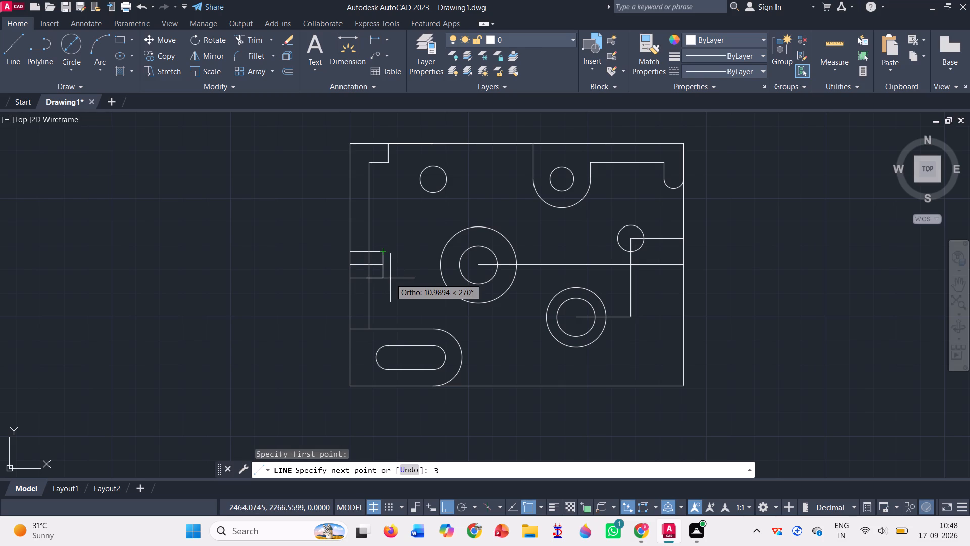
{"action": "key", "text": "Return"}
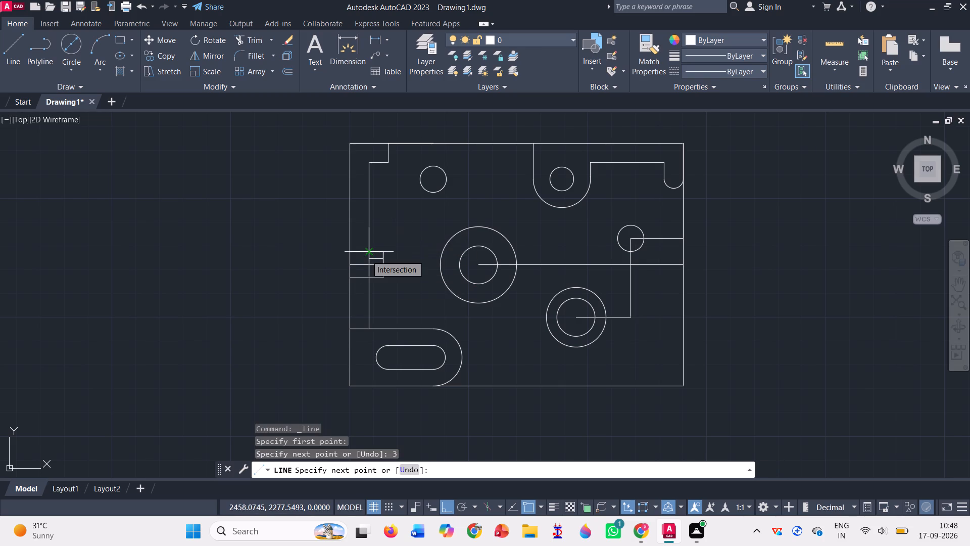
{"action": "key", "text": "3"}
{"action": "key", "text": "Return"}
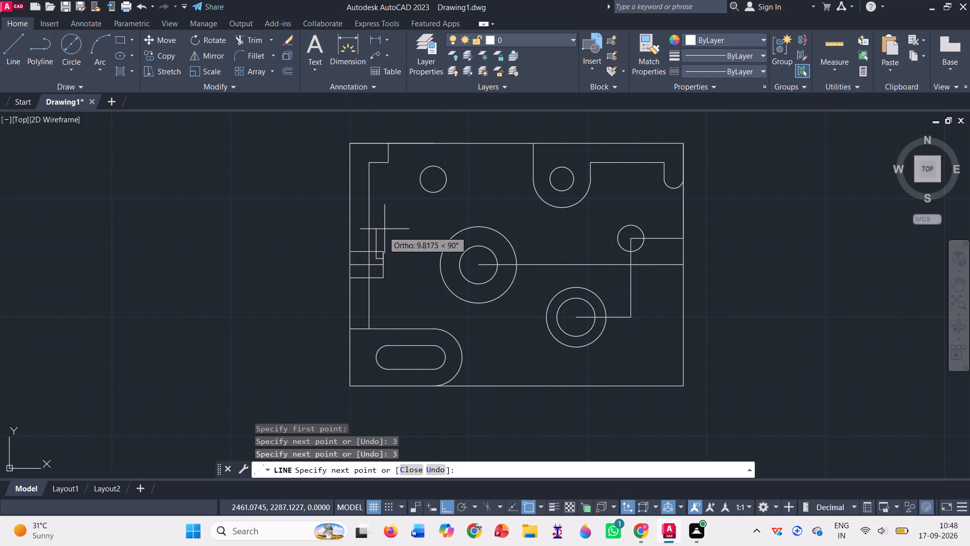
{"action": "key", "text": "3"}
{"action": "key", "text": "Return"}
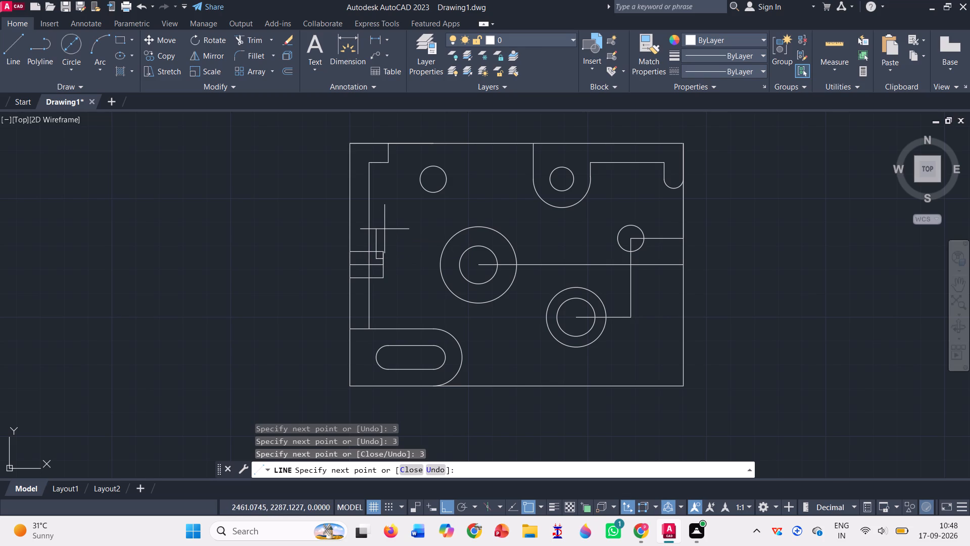
{"action": "key", "text": "3"}
{"action": "key", "text": "Return"}
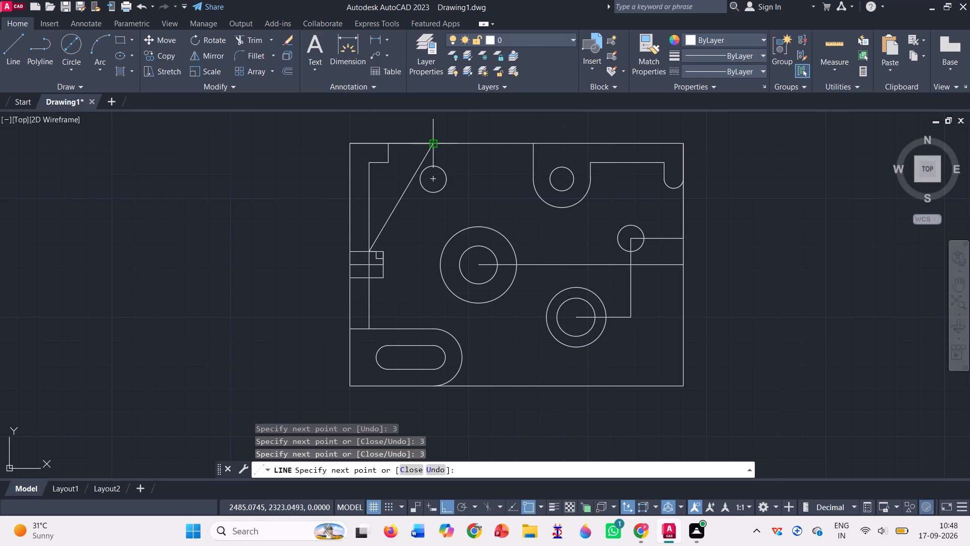
{"action": "key", "text": "3"}
{"action": "key", "text": "Return"}
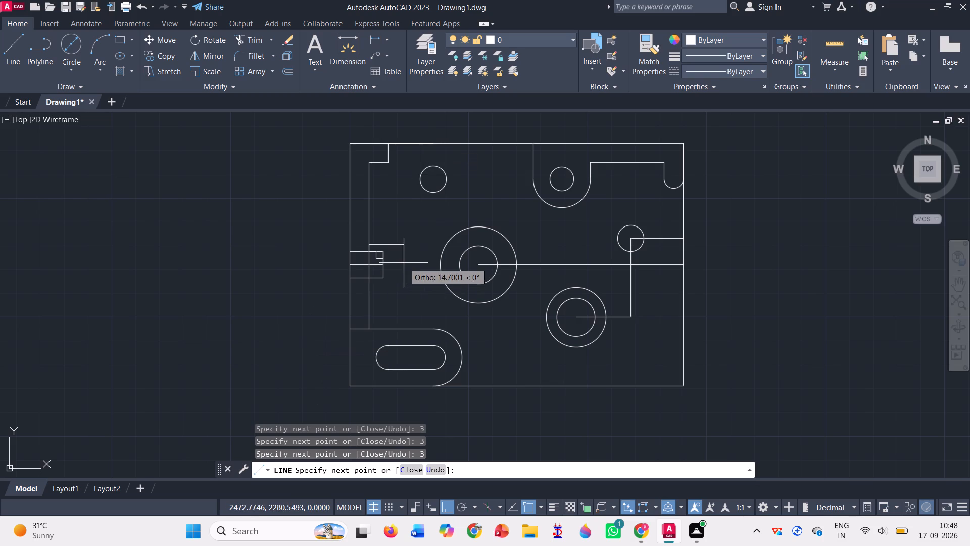
{"action": "key", "text": "Escape"}
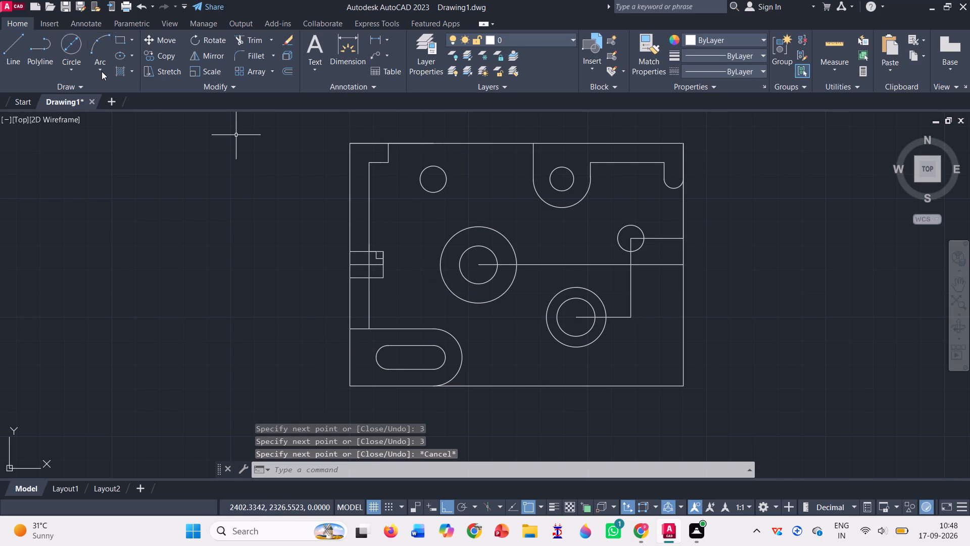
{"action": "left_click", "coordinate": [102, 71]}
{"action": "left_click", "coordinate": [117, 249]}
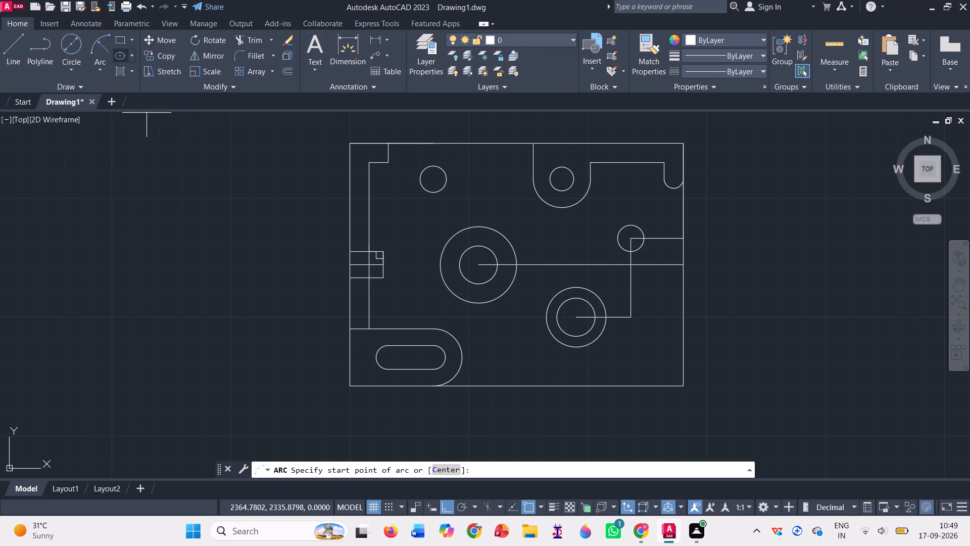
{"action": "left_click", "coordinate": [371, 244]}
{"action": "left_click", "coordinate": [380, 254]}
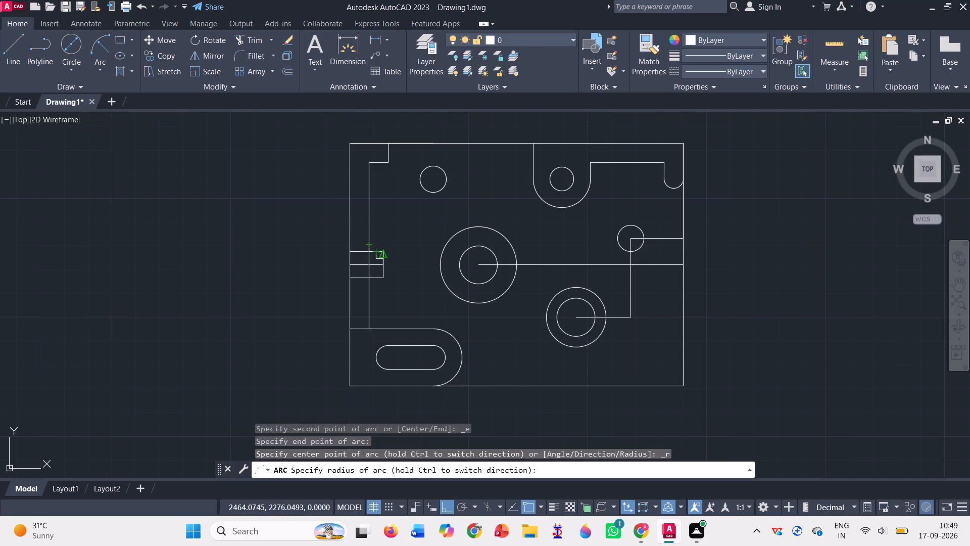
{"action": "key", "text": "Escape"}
Draw a radius 3 Start-End-Radius arc from the inner vertical line, 3 above the notch, to the notch's top edge.
{"action": "scroll", "coordinate": [363, 246], "scroll_direction": "up", "scroll_amount": 1}
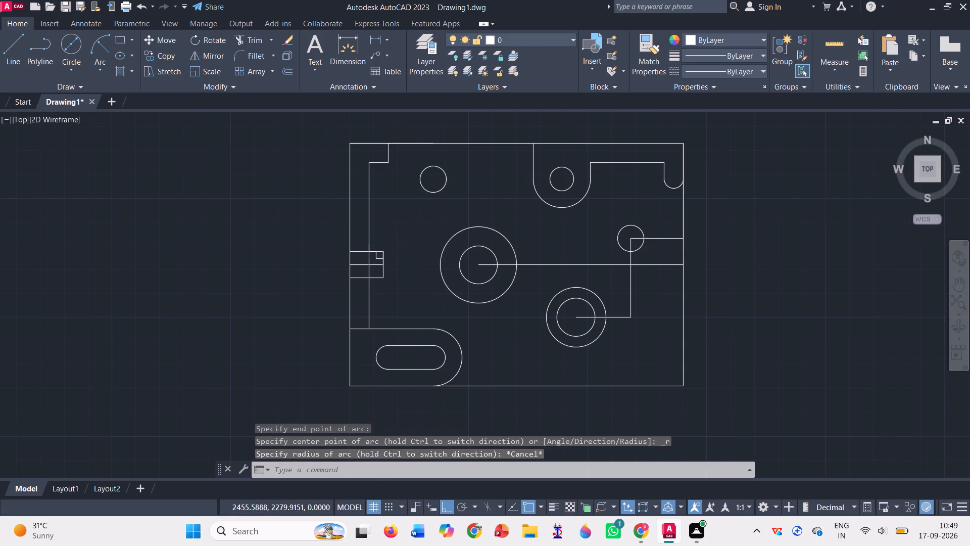
{"action": "scroll", "coordinate": [363, 248], "scroll_direction": "up", "scroll_amount": 2}
{"action": "left_click", "coordinate": [93, 41]}
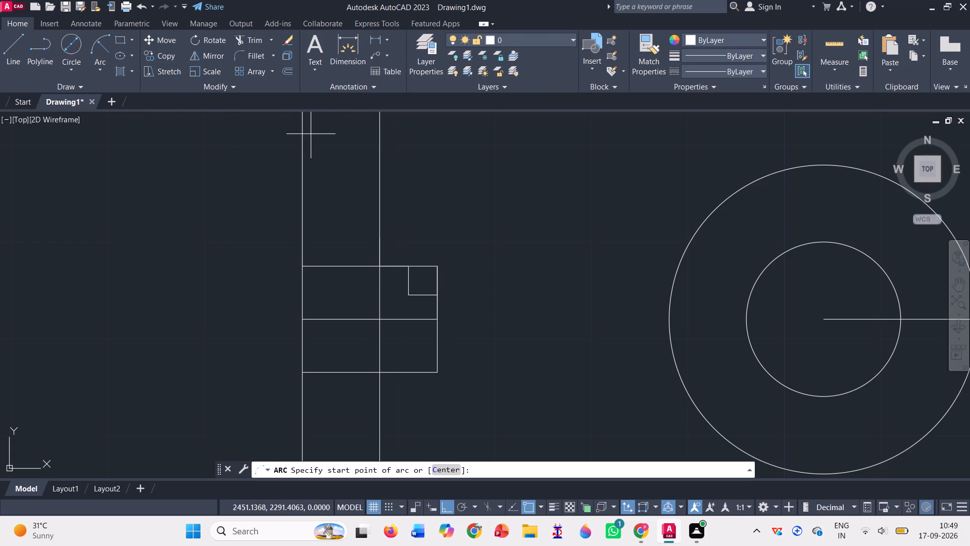
{"action": "left_click", "coordinate": [377, 239]}
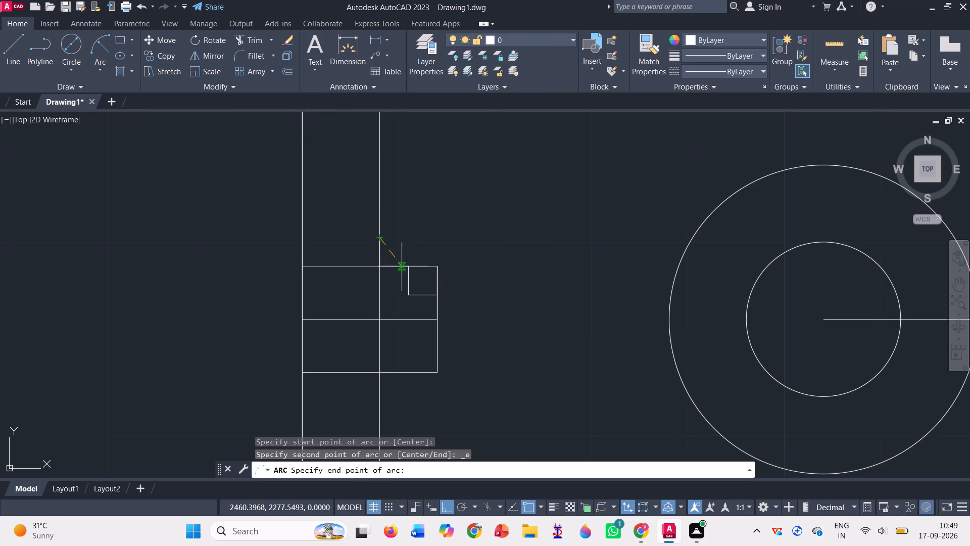
{"action": "left_click", "coordinate": [411, 265]}
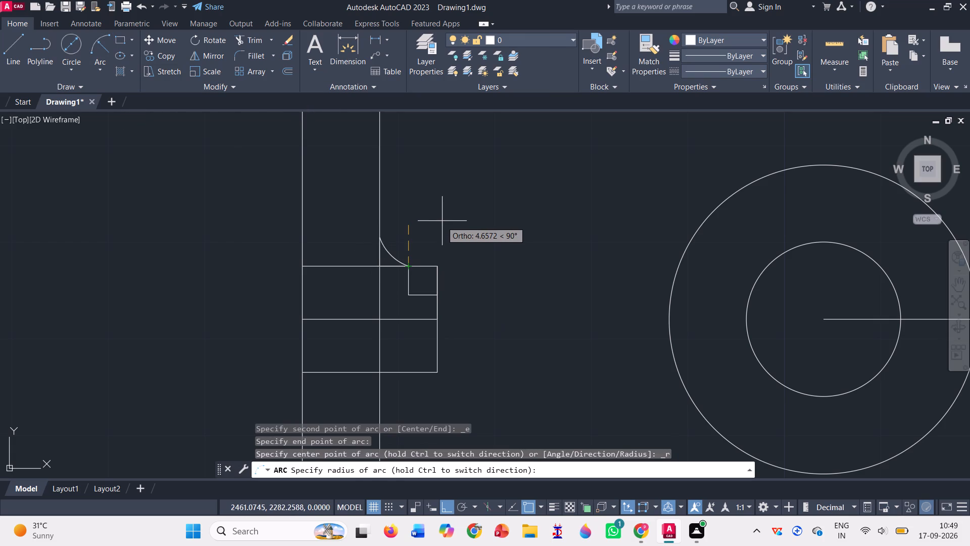
{"action": "key", "text": "3"}
{"action": "key", "text": "Return"}
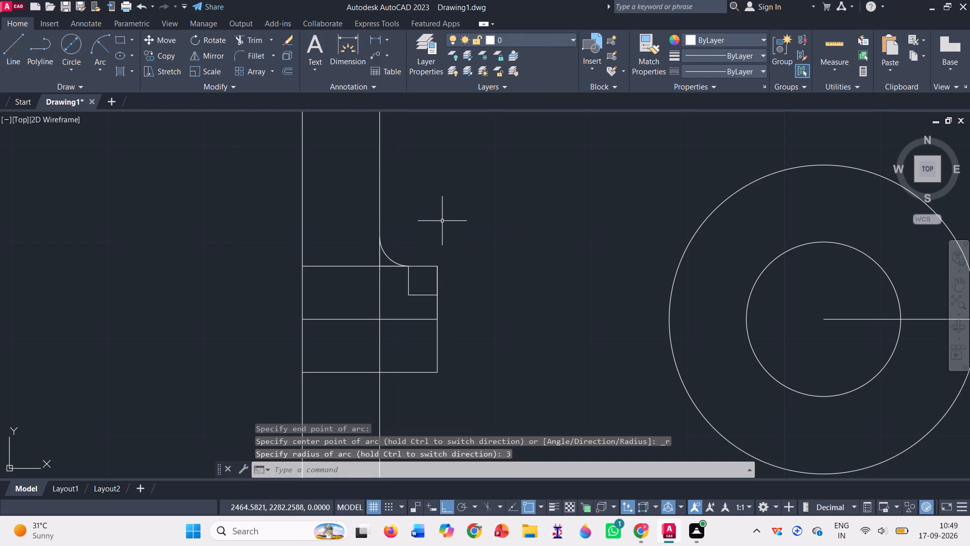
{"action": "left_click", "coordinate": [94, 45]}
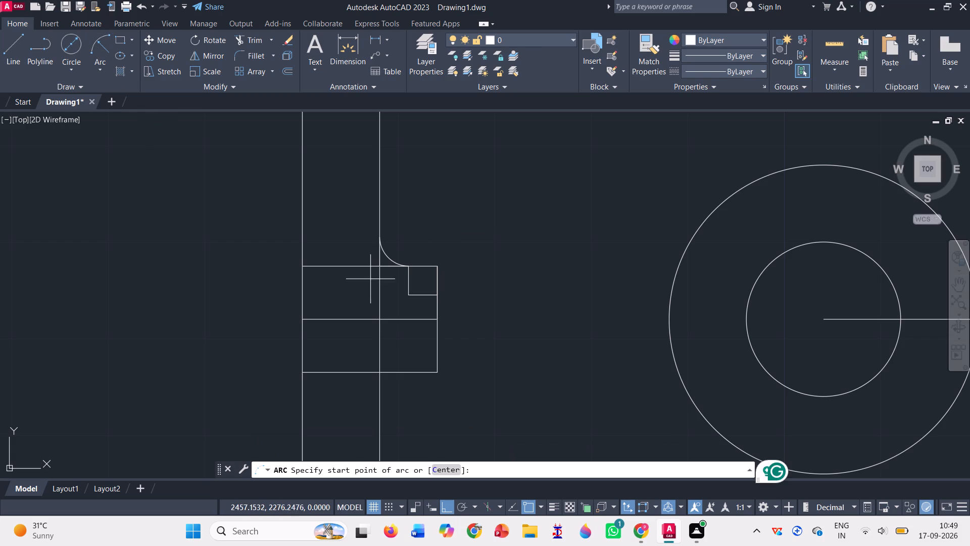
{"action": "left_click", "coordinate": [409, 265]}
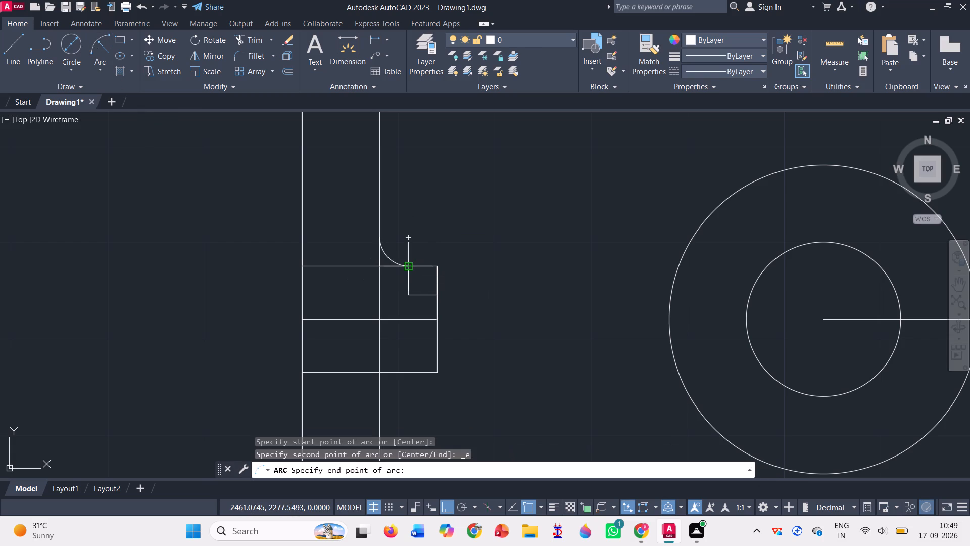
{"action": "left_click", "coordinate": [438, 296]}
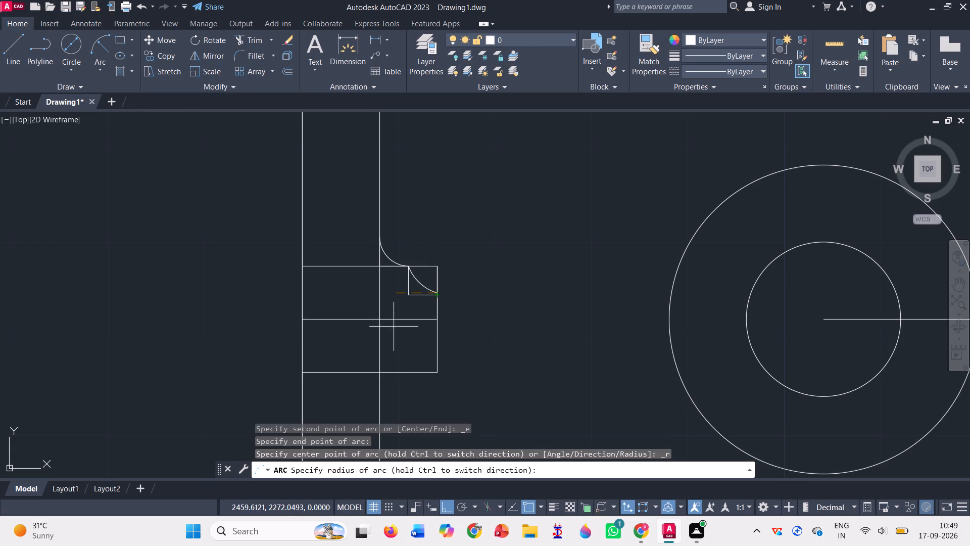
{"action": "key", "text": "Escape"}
Draw a radius 3 Start-End-Radius arc rounding the notch's upper-right corner, from its right edge to the end of the existing arc.
{"action": "left_click", "coordinate": [93, 56]}
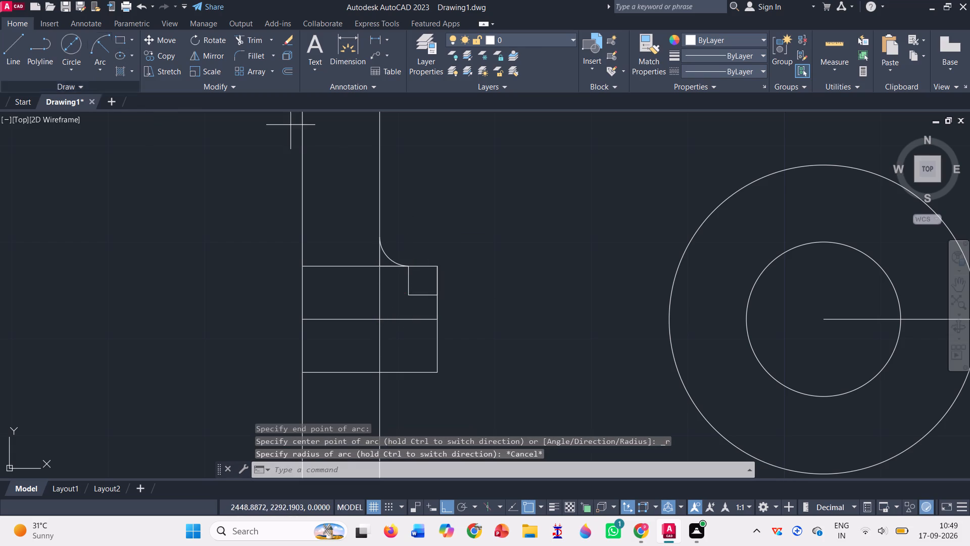
{"action": "left_click", "coordinate": [439, 298]}
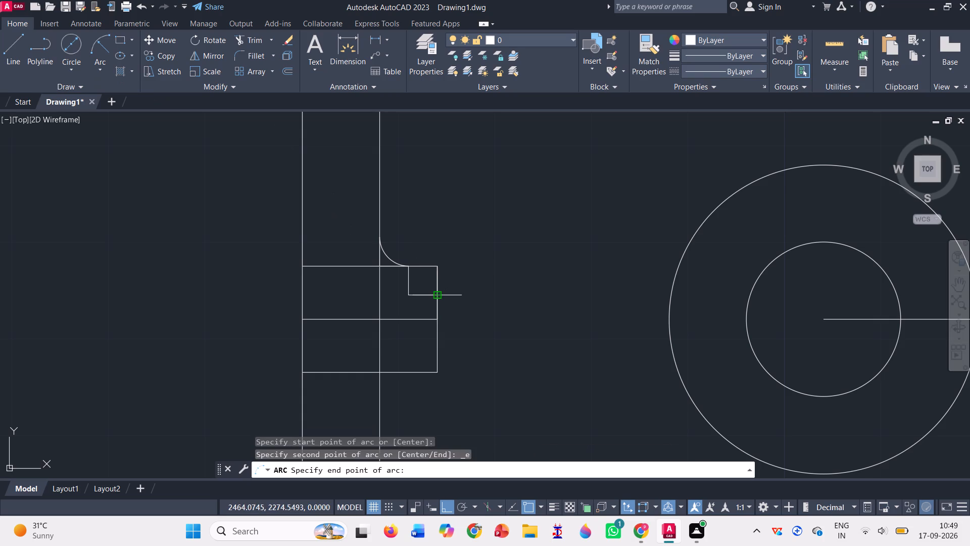
{"action": "left_click", "coordinate": [409, 269]}
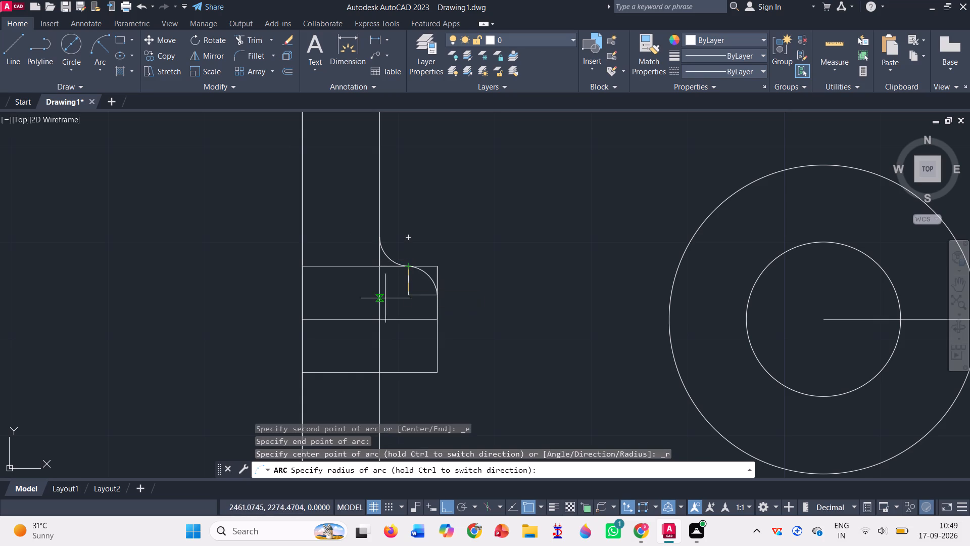
{"action": "key", "text": "3"}
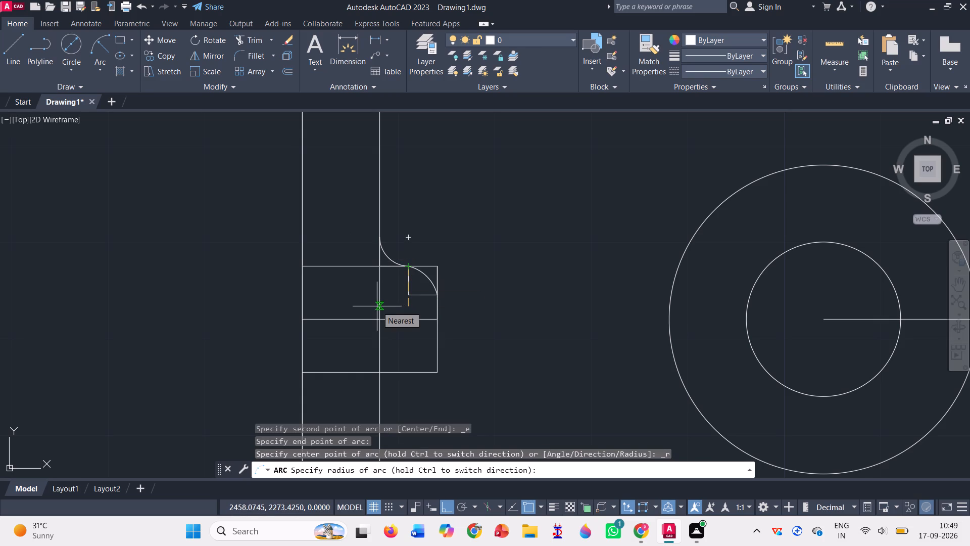
{"action": "key", "text": "Return"}
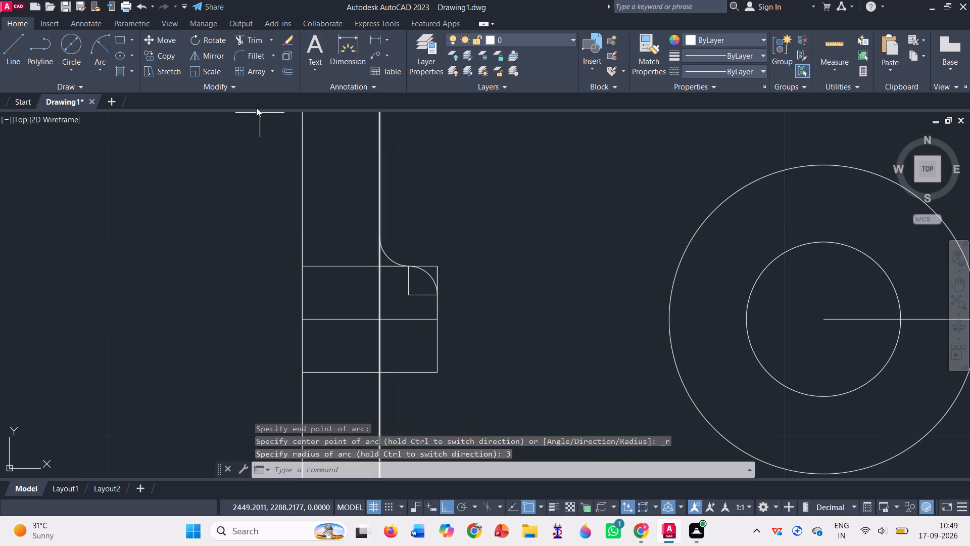
Trim the notch's top edge right of the inner vertical line, the 3-unit construction square and the sharp corner outside the upper arcs.
{"action": "left_click", "coordinate": [247, 37]}
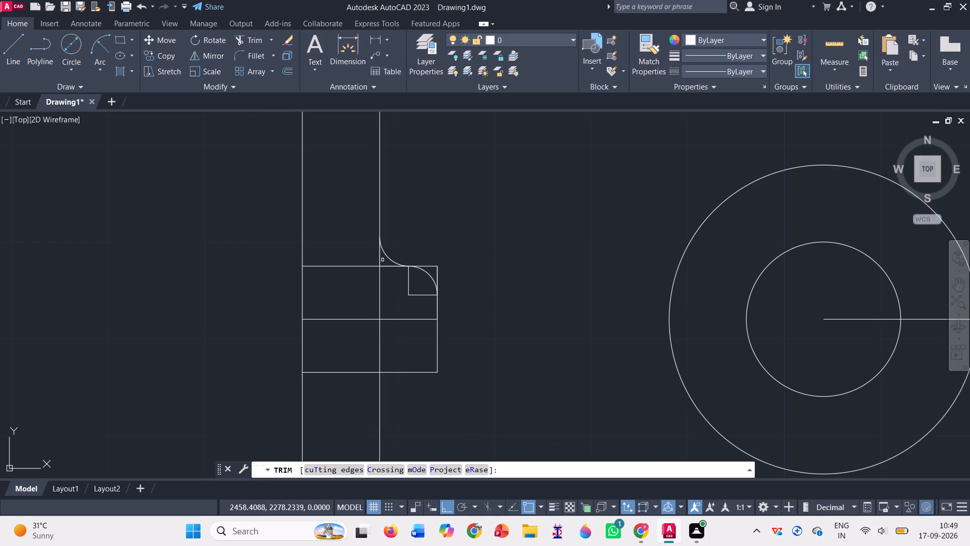
{"action": "left_click_drag", "start_coordinate": [384, 263], "coordinate": [399, 277]}
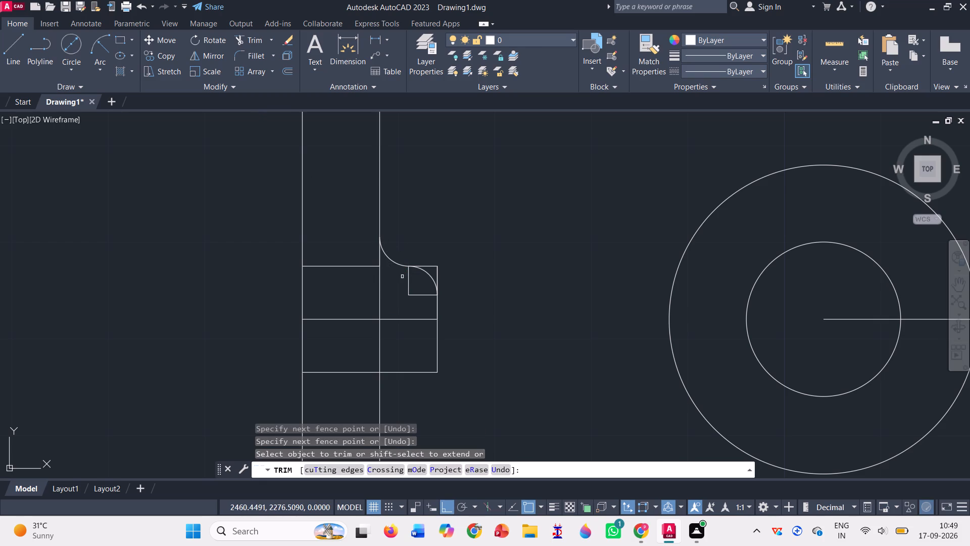
{"action": "left_click_drag", "start_coordinate": [402, 277], "coordinate": [420, 301]}
{"action": "left_click_drag", "start_coordinate": [429, 254], "coordinate": [441, 281]}
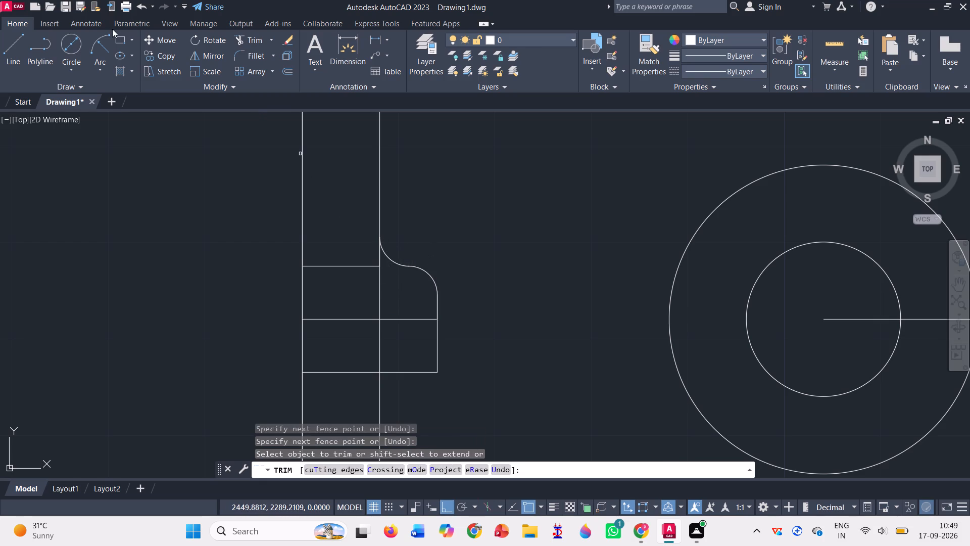
Draw connected 3-unit construction lines from the notch's lower-right corner: up, left, down, left along the bottom edge, and down.
{"action": "left_click", "coordinate": [11, 54]}
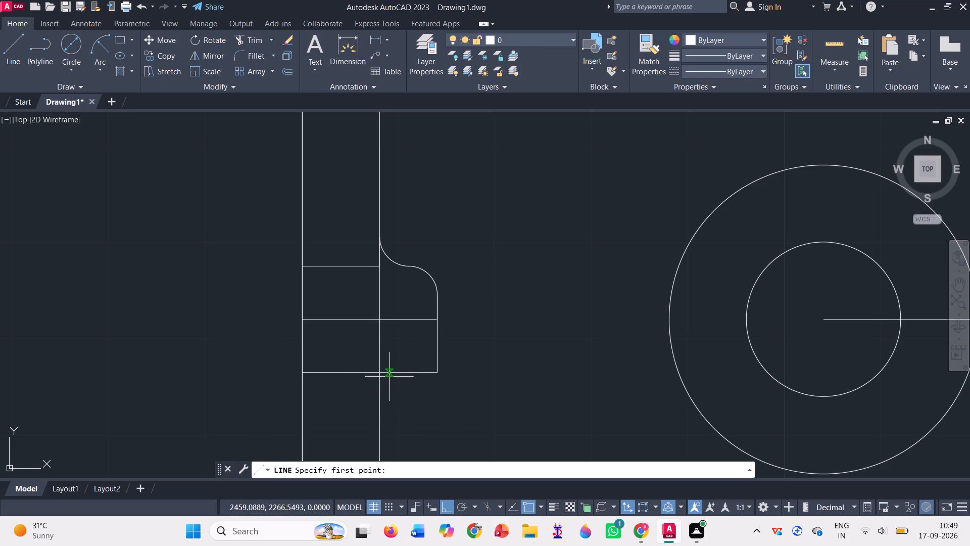
{"action": "left_click", "coordinate": [439, 373]}
{"action": "key", "text": "3"}
{"action": "key", "text": "Return"}
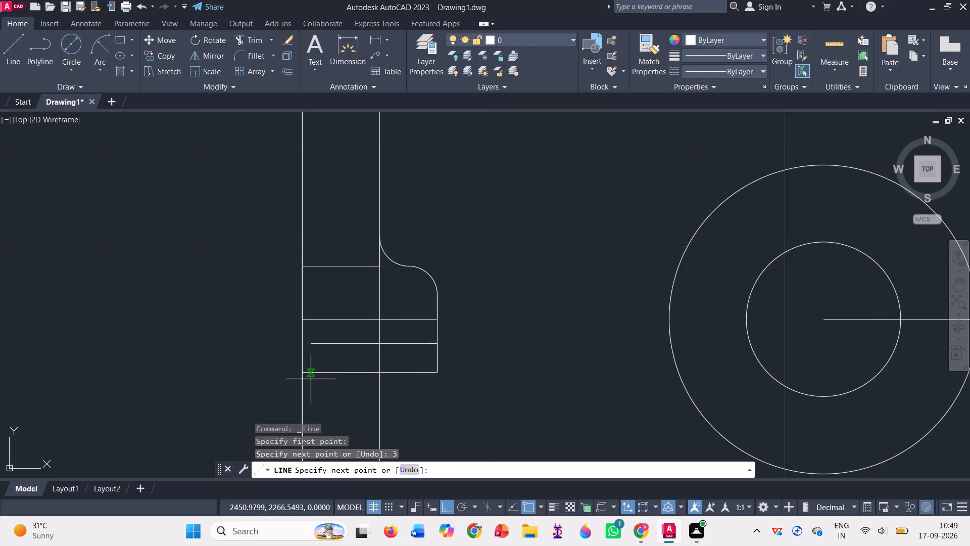
{"action": "key", "text": "3"}
{"action": "key", "text": "Return"}
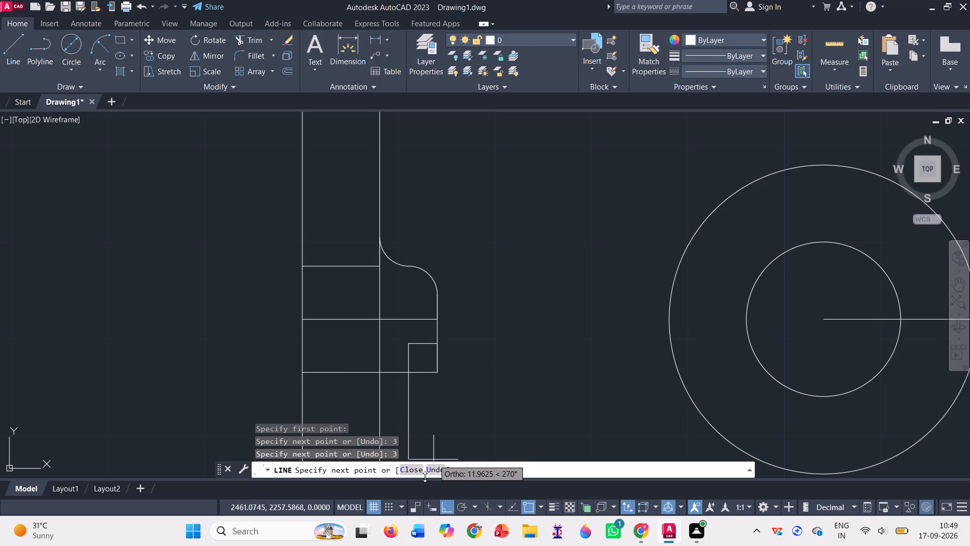
{"action": "key", "text": "3"}
{"action": "key", "text": "Return"}
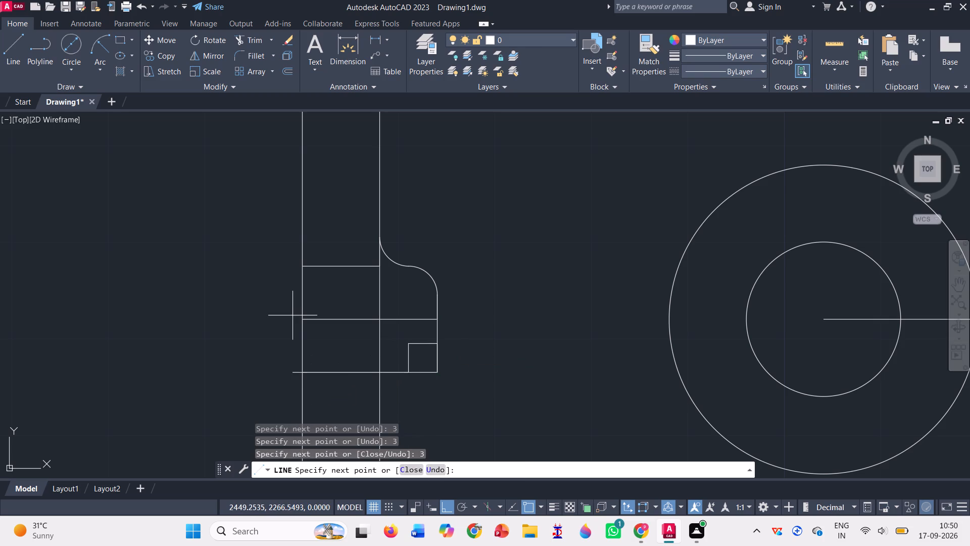
{"action": "key", "text": "3"}
{"action": "key", "text": "Return"}
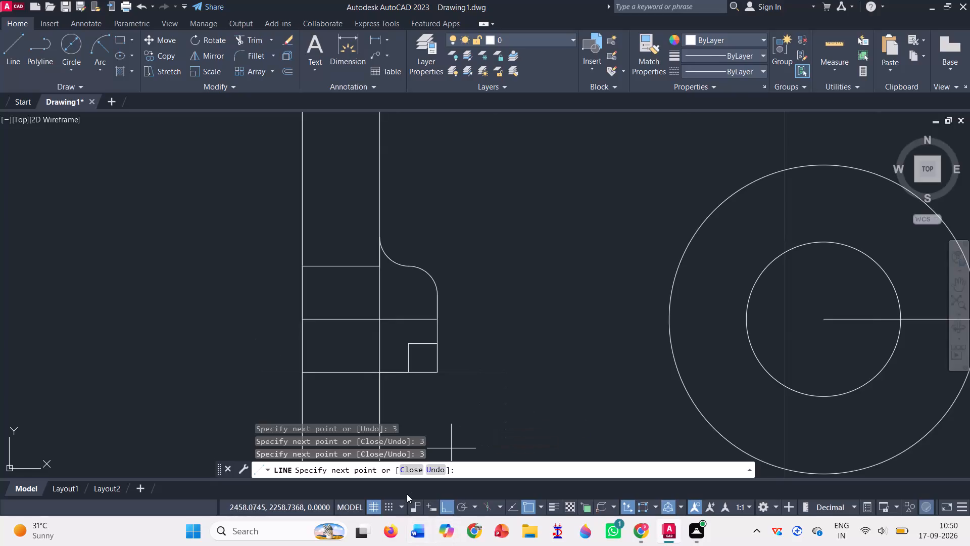
{"action": "scroll", "coordinate": [502, 264], "scroll_direction": "down", "scroll_amount": 1}
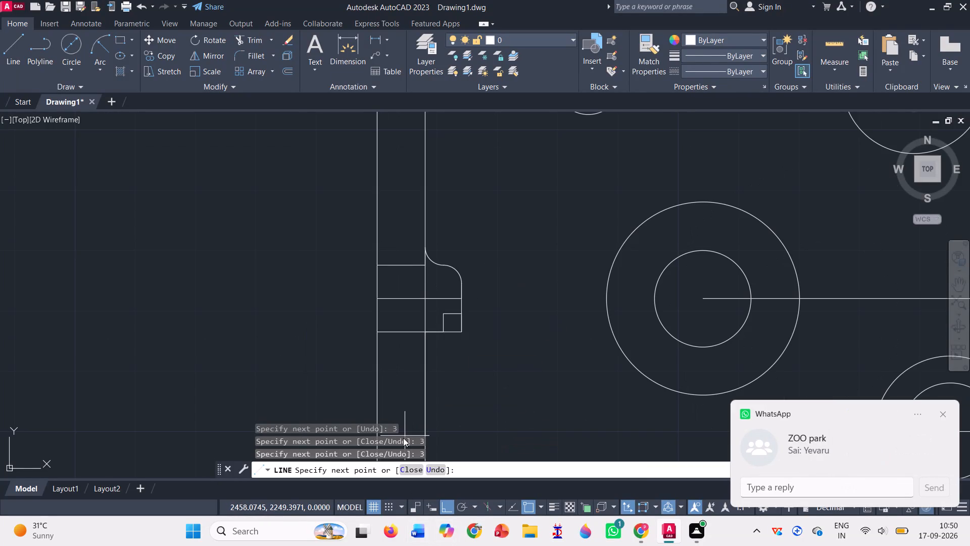
{"action": "key", "text": "3"}
{"action": "key", "text": "Return"}
{"action": "key", "text": "Escape"}
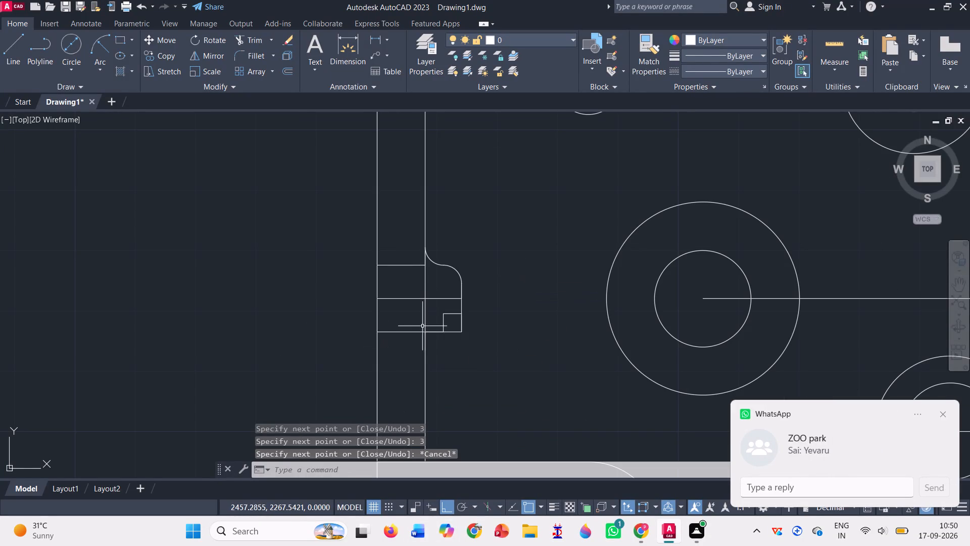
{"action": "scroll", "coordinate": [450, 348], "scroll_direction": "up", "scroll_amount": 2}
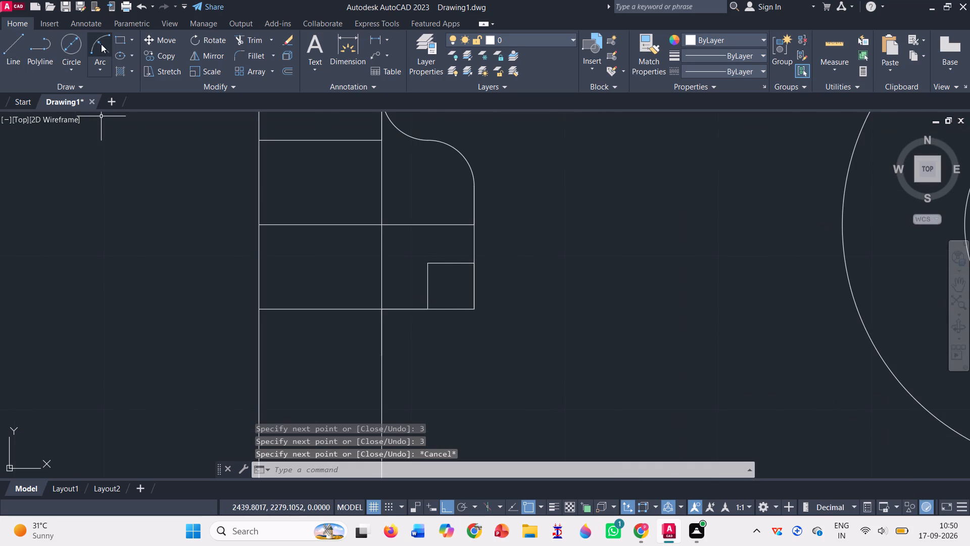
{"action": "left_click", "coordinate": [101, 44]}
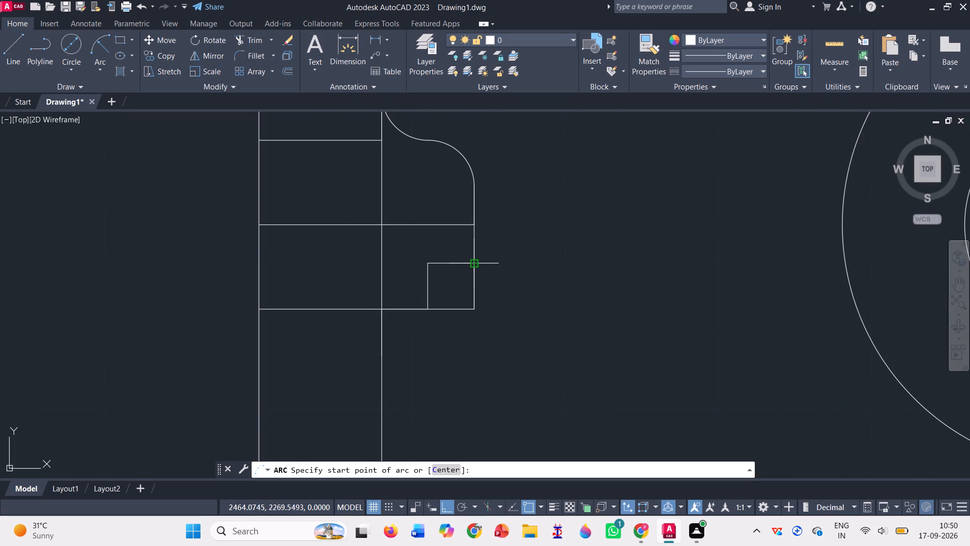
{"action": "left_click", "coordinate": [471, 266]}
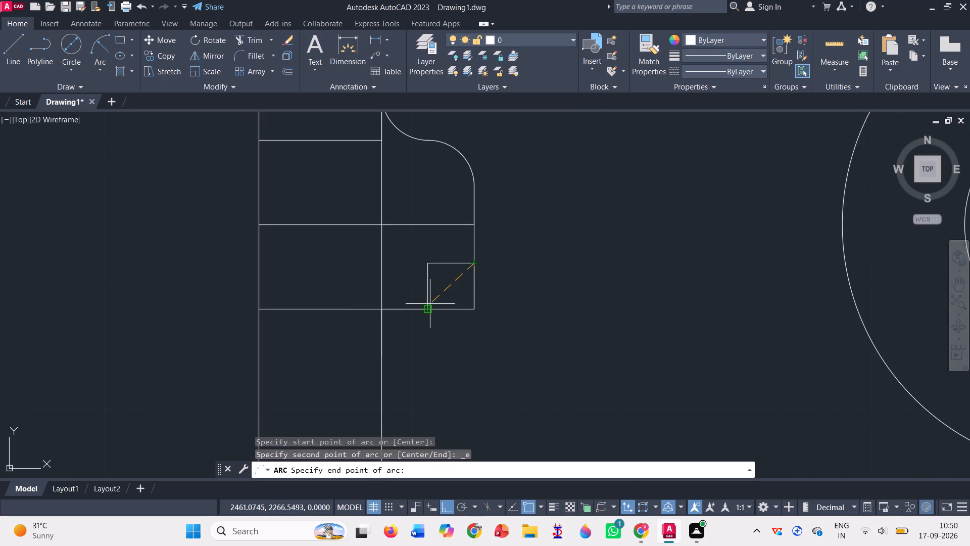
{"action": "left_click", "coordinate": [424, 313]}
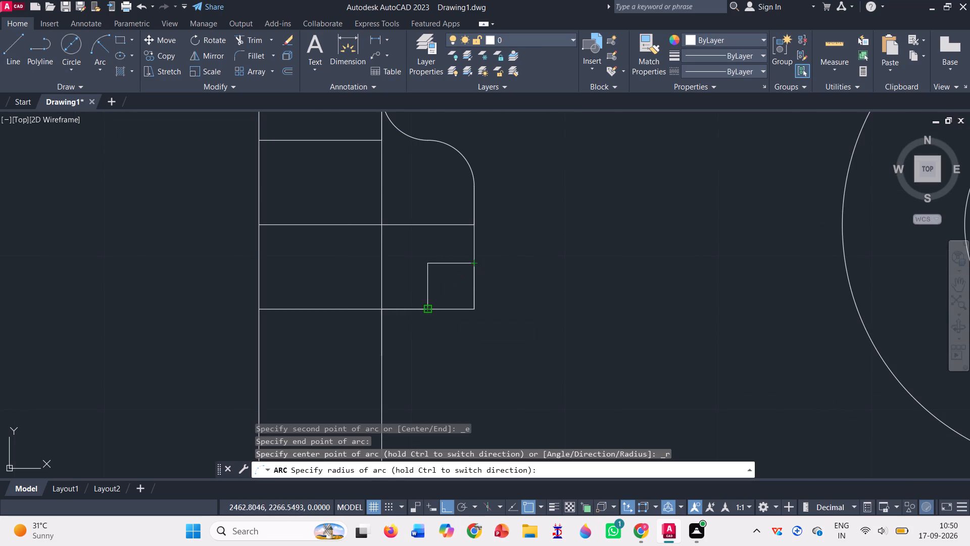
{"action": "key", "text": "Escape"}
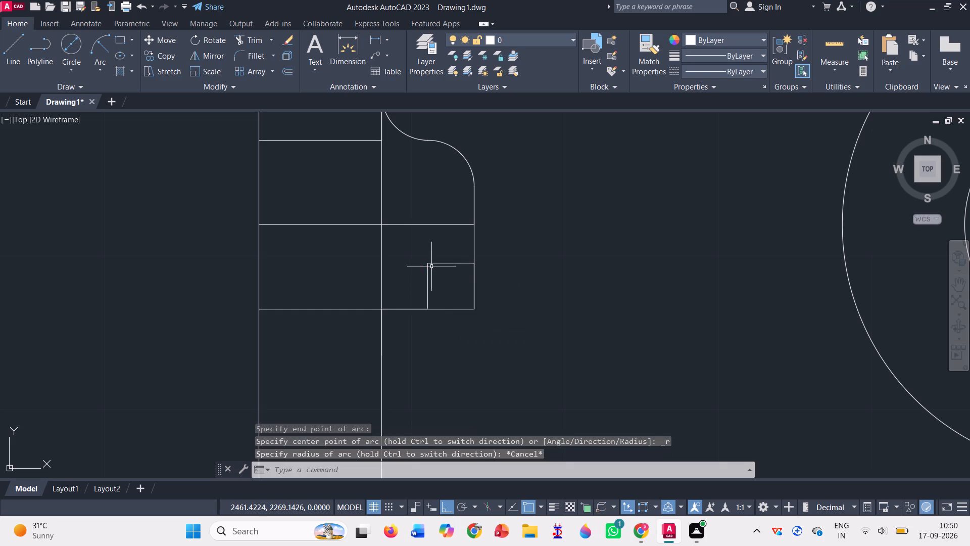
Draw a radius 3 Start-End-Radius arc rounding the notch's lower-right corner, from its bottom edge to its right edge.
{"action": "left_click", "coordinate": [105, 43]}
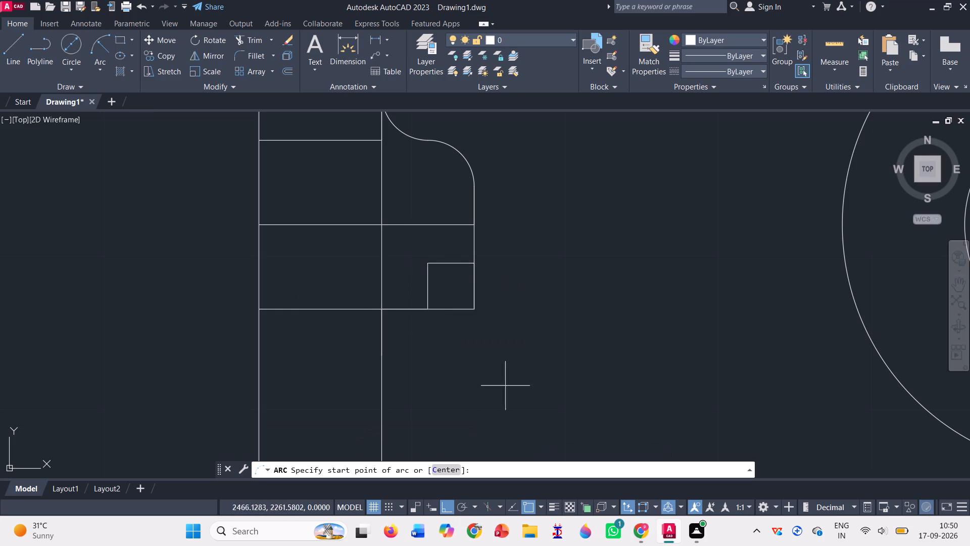
{"action": "left_click", "coordinate": [428, 311]}
{"action": "left_click", "coordinate": [476, 259]}
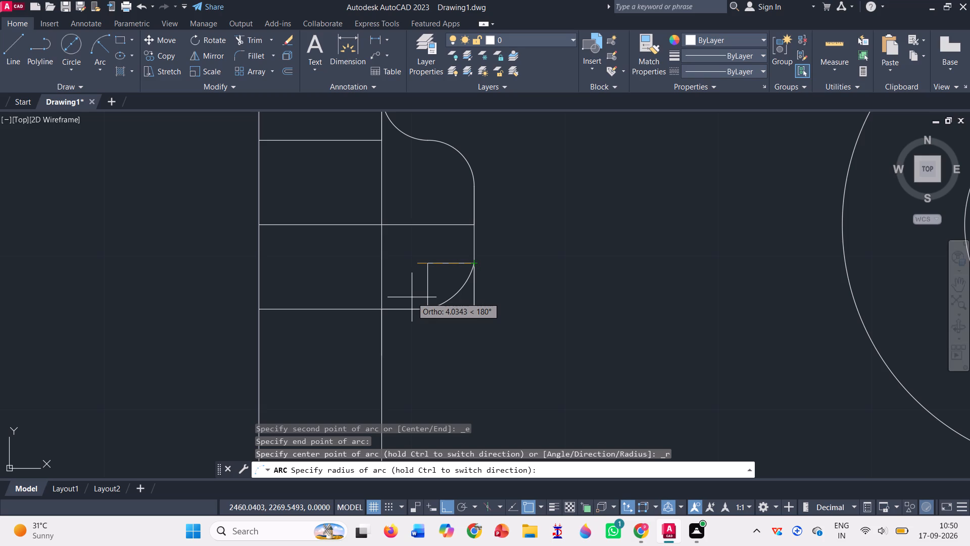
{"action": "key", "text": "3"}
{"action": "key", "text": "Return"}
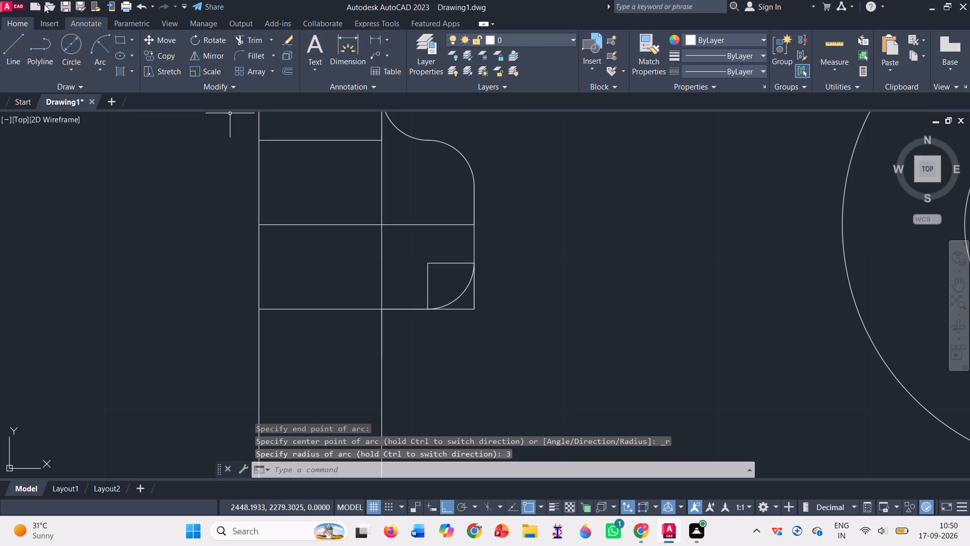
Draw a radius 3 Start-End-Radius arc from the notch's bottom edge to the inner vertical line, 3 below the notch.
{"action": "left_click", "coordinate": [99, 54]}
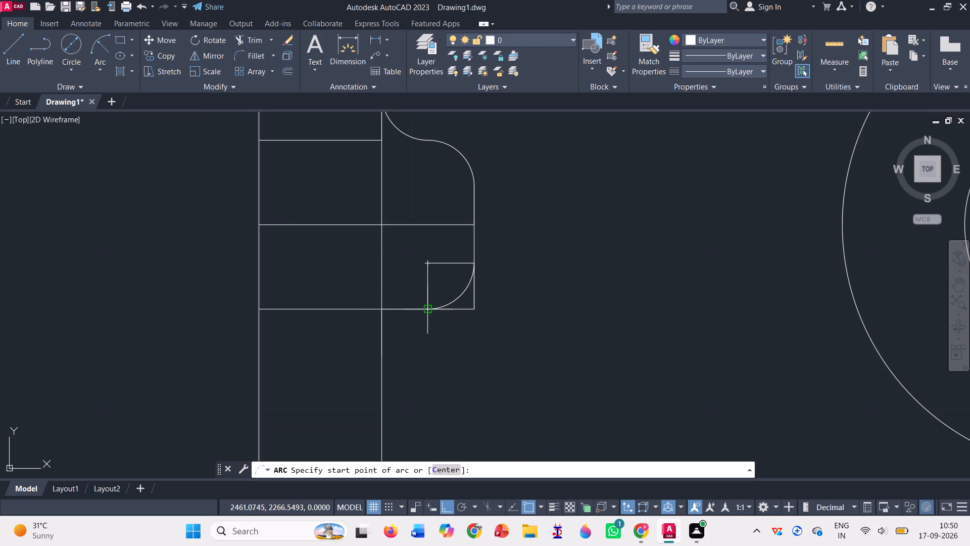
{"action": "left_click", "coordinate": [429, 310]}
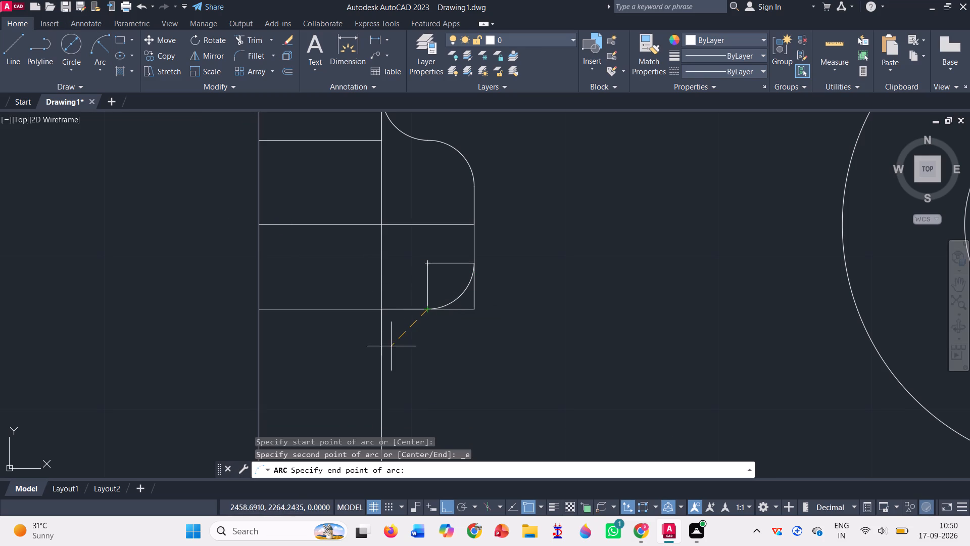
{"action": "left_click", "coordinate": [379, 356]}
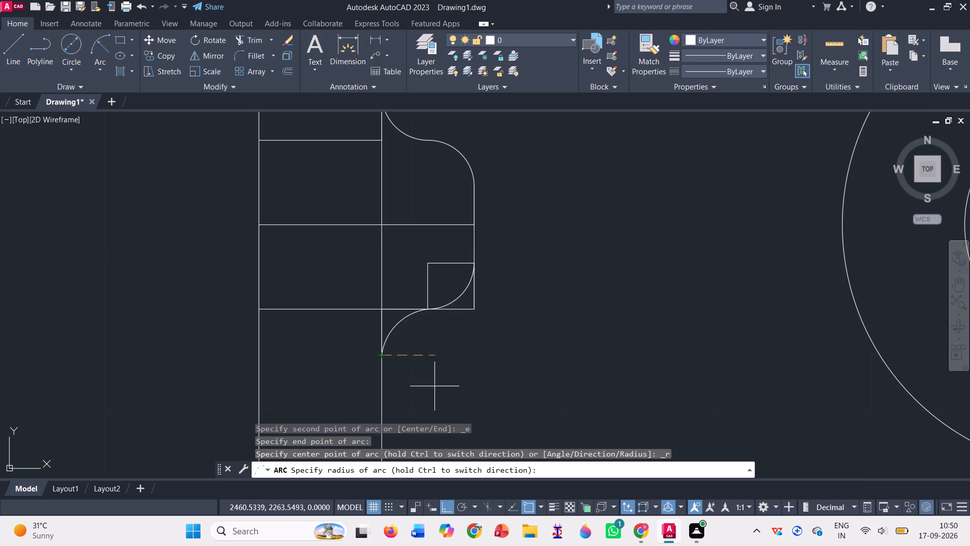
{"action": "key", "text": "3"}
{"action": "key", "text": "Return"}
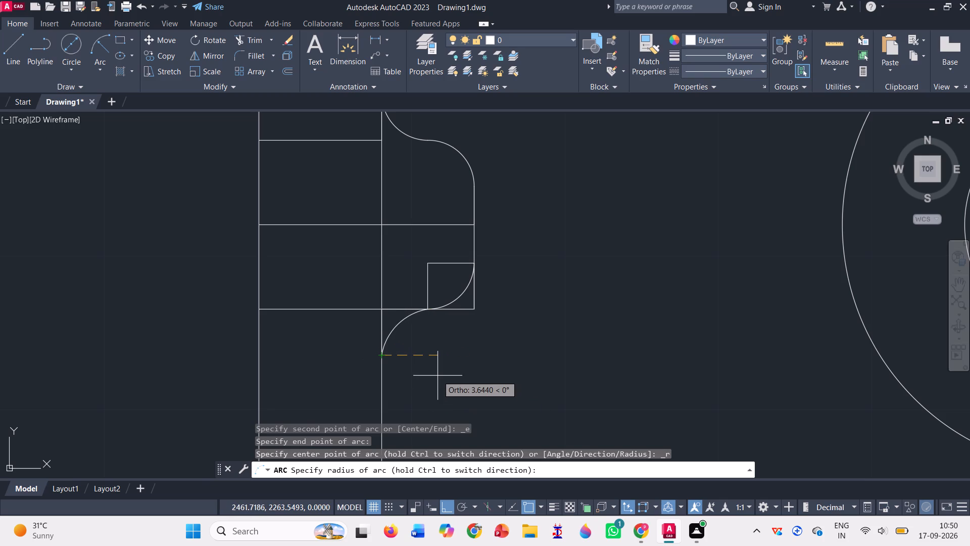
Trim the lower construction square, the sharp lower-right corner and the notch's bottom edge right of the inner vertical line.
{"action": "left_click", "coordinate": [242, 35]}
{"action": "left_click_drag", "start_coordinate": [446, 250], "coordinate": [418, 291]}
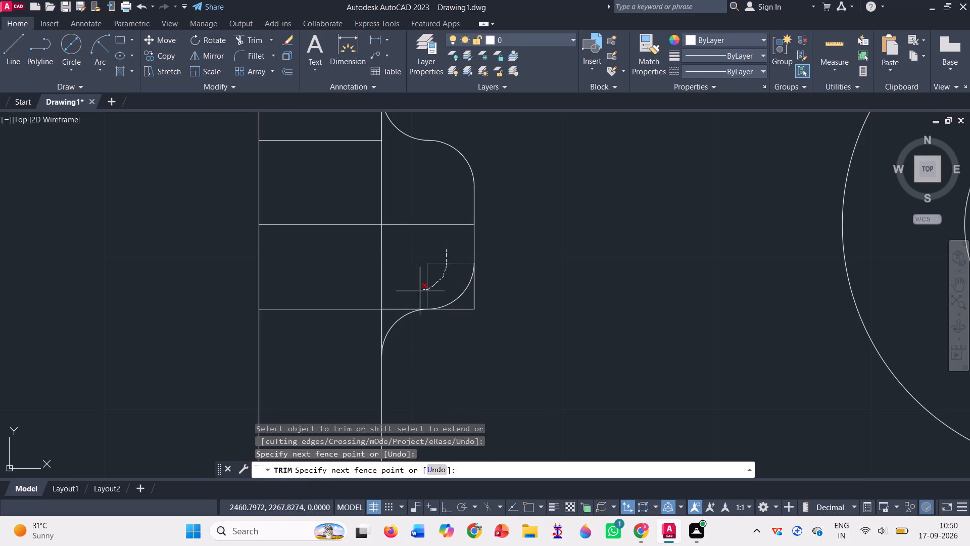
{"action": "left_click_drag", "start_coordinate": [418, 291], "coordinate": [413, 293]}
{"action": "left_click_drag", "start_coordinate": [481, 284], "coordinate": [471, 296]}
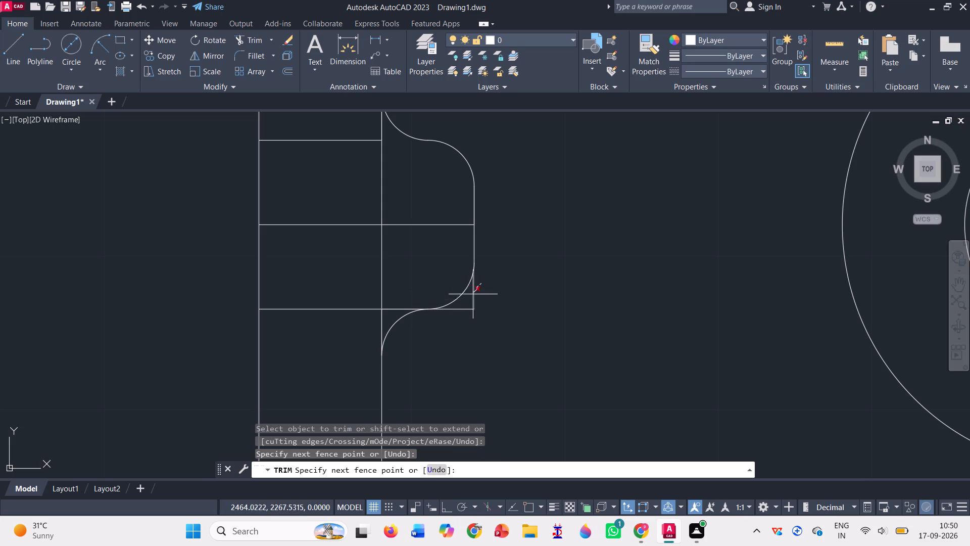
{"action": "left_click_drag", "start_coordinate": [471, 296], "coordinate": [450, 326]}
{"action": "left_click_drag", "start_coordinate": [389, 296], "coordinate": [390, 309]}
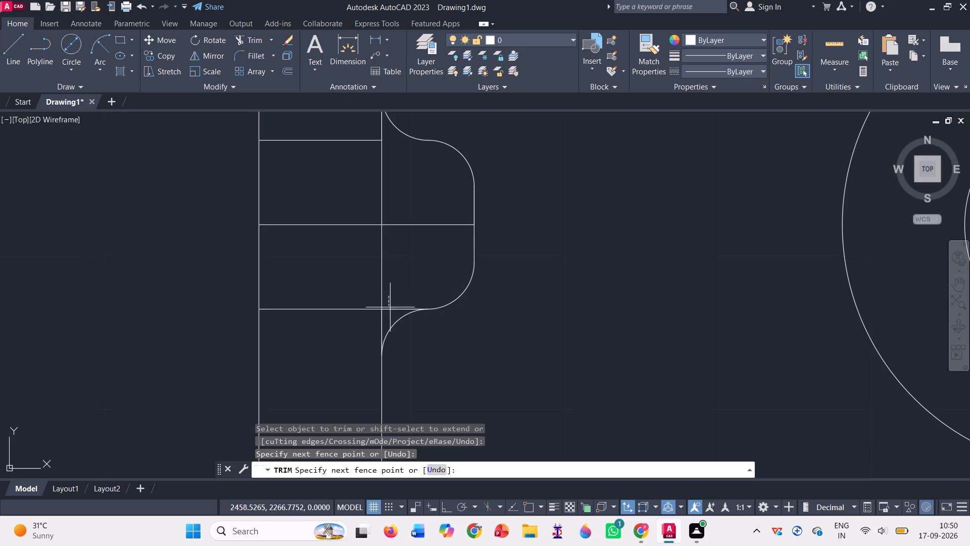
{"action": "left_click_drag", "start_coordinate": [390, 309], "coordinate": [390, 318]}
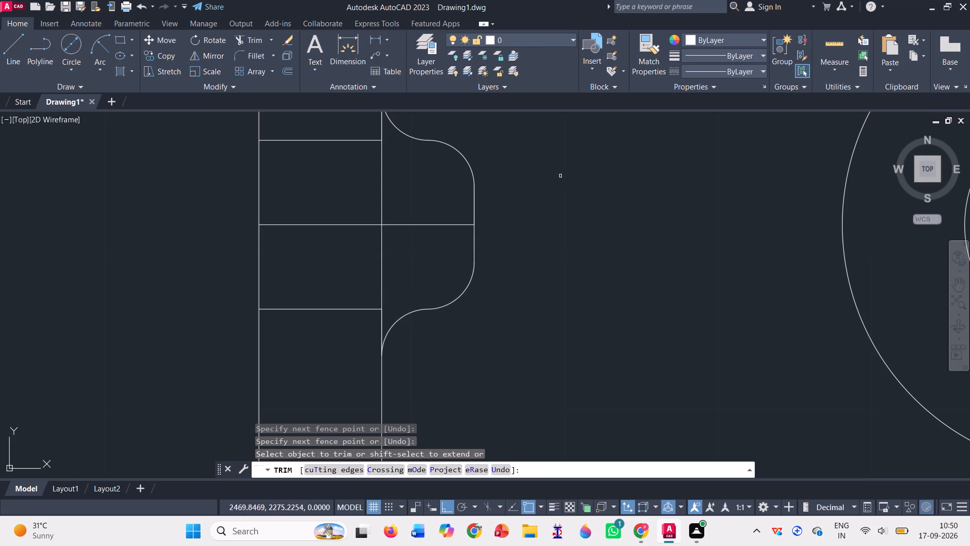
Check the length of the notch's straight right edge with a trial linear dimension.
{"action": "scroll", "coordinate": [556, 167], "scroll_direction": "down", "scroll_amount": 3}
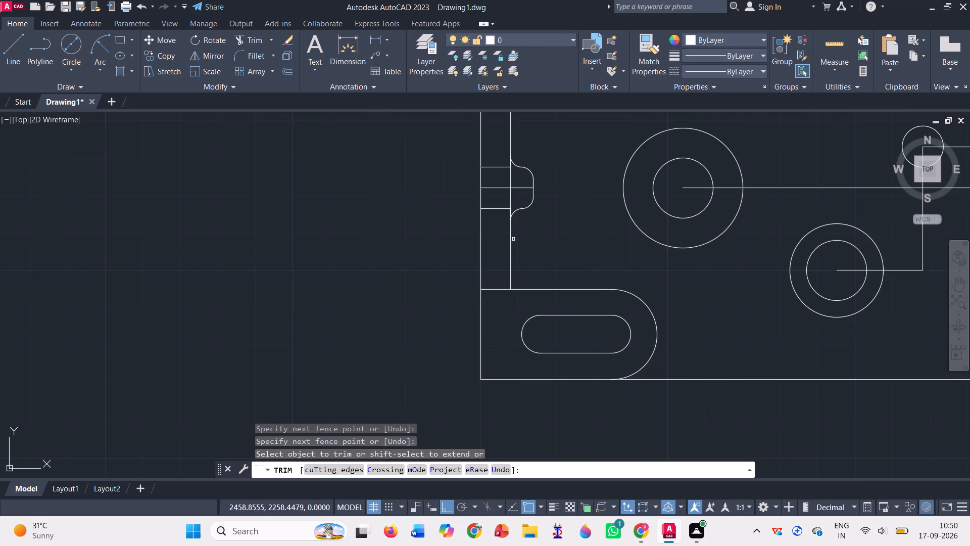
{"action": "scroll", "coordinate": [363, 251], "scroll_direction": "down", "scroll_amount": 2}
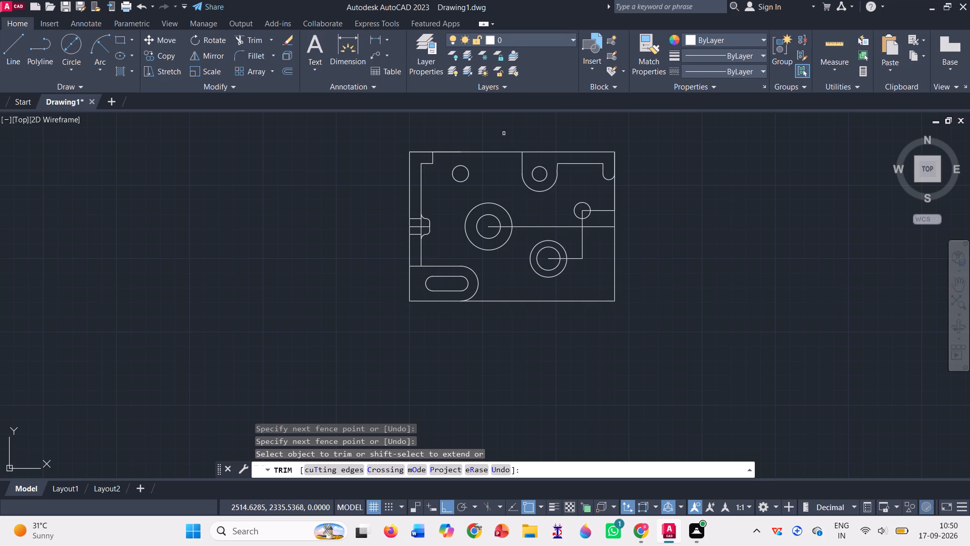
{"action": "scroll", "coordinate": [504, 133], "scroll_direction": "up", "scroll_amount": 1}
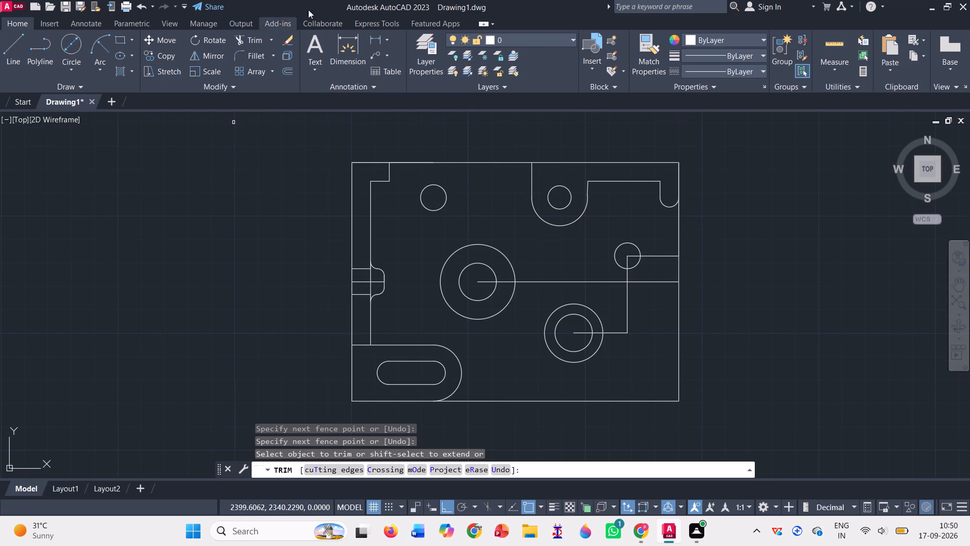
{"action": "left_click", "coordinate": [372, 45]}
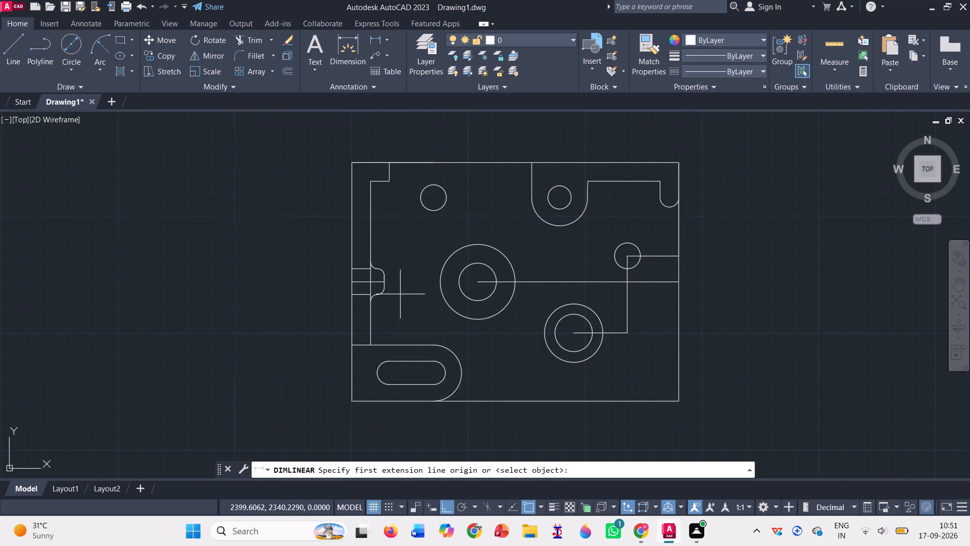
{"action": "left_click", "coordinate": [383, 274]}
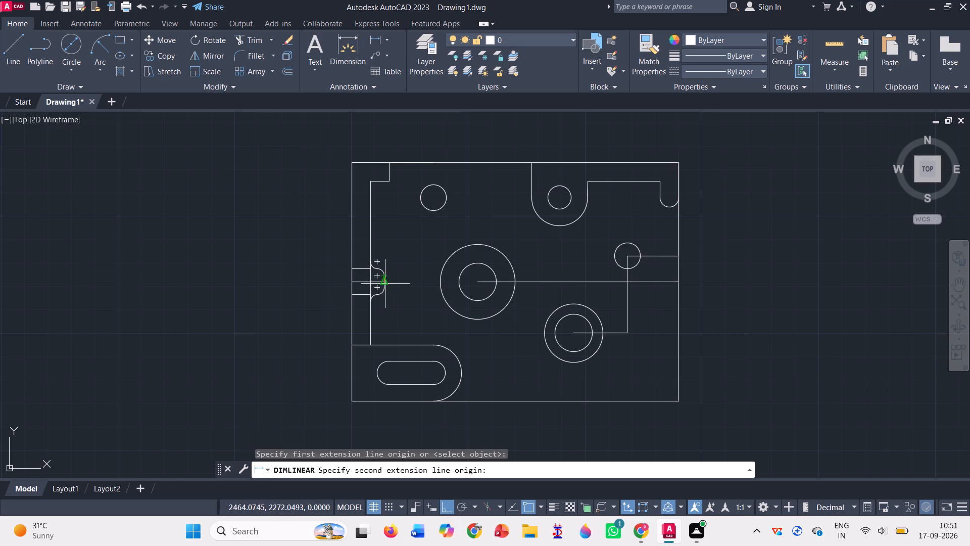
{"action": "scroll", "coordinate": [383, 293], "scroll_direction": "up", "scroll_amount": 1}
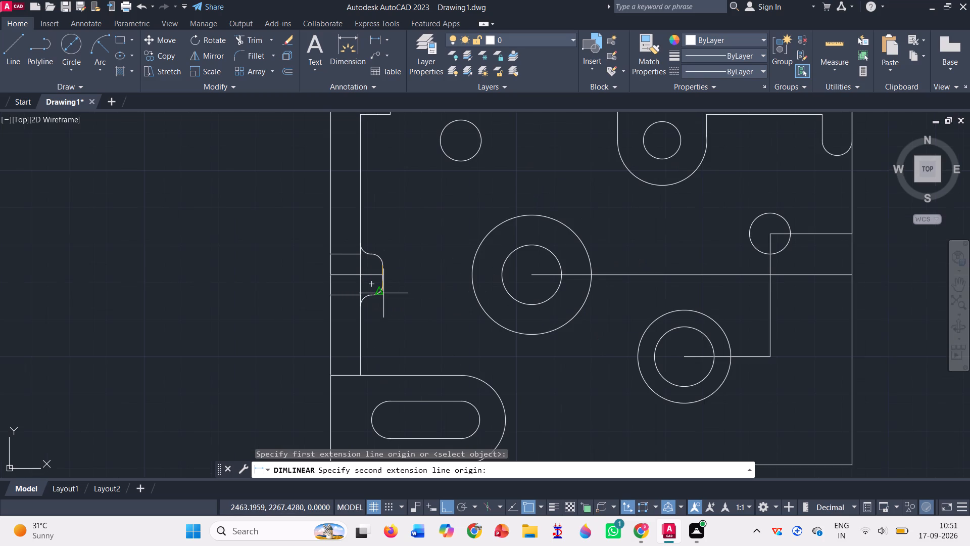
{"action": "scroll", "coordinate": [383, 293], "scroll_direction": "up", "scroll_amount": 2}
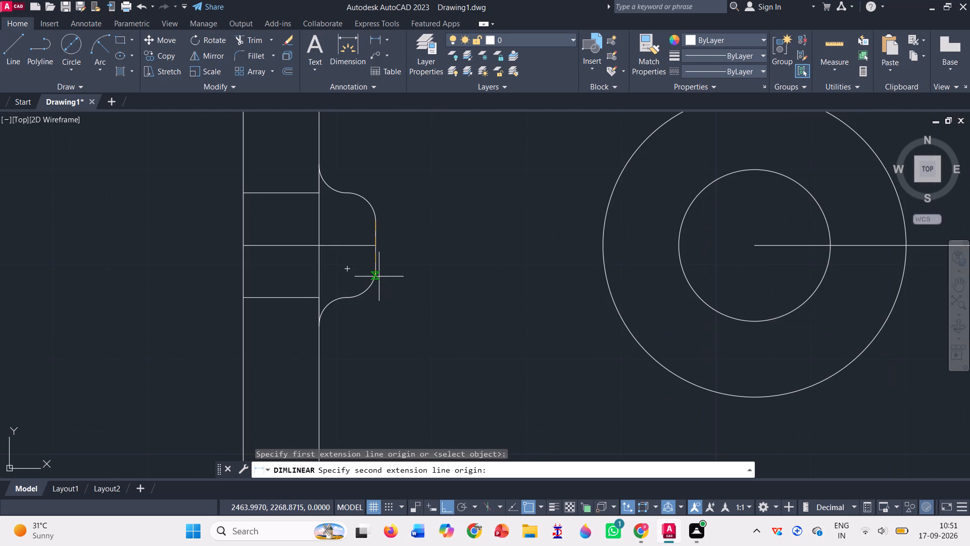
{"action": "left_click", "coordinate": [374, 277]}
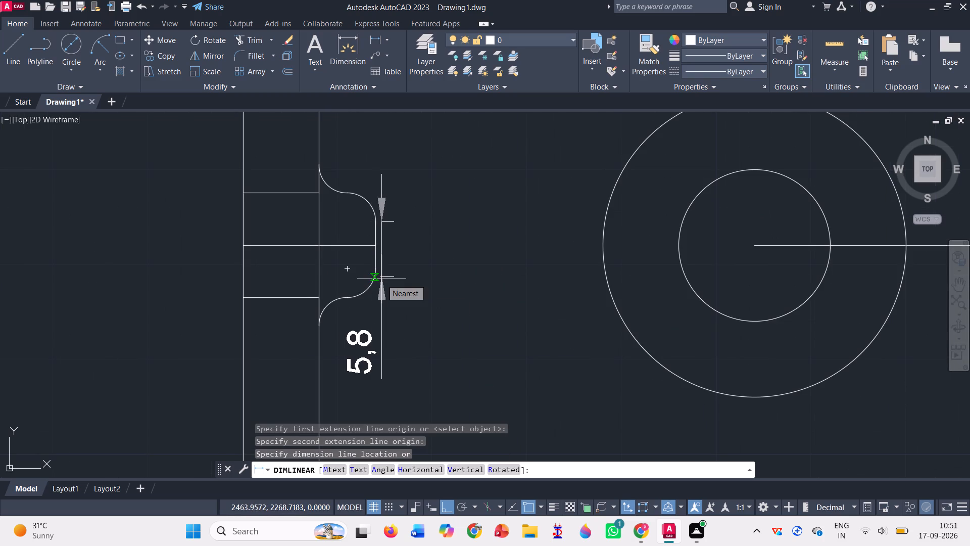
{"action": "key", "text": "Escape"}
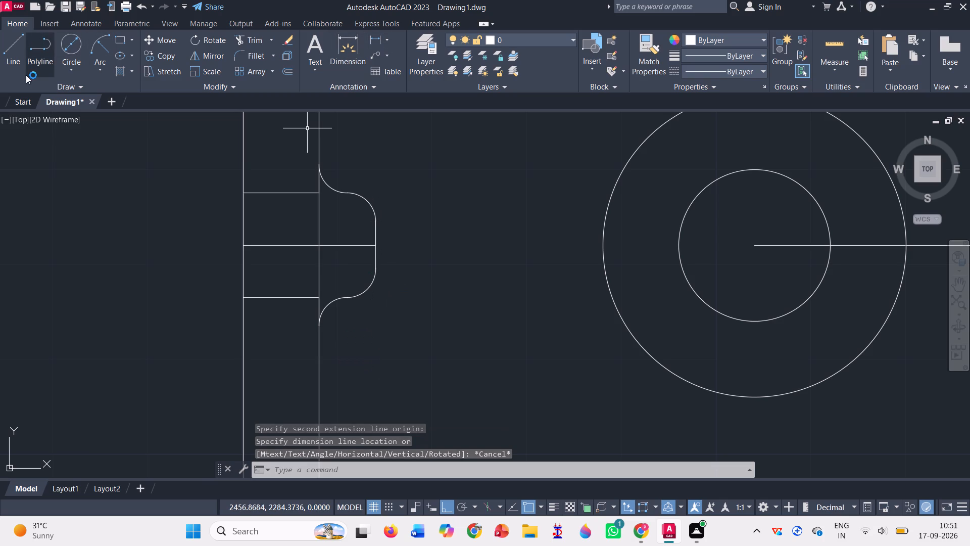
Delete the notch's four corner arcs and its right vertical edge, keeping the horizontal centreline.
{"action": "left_click_drag", "start_coordinate": [347, 160], "coordinate": [397, 264]}
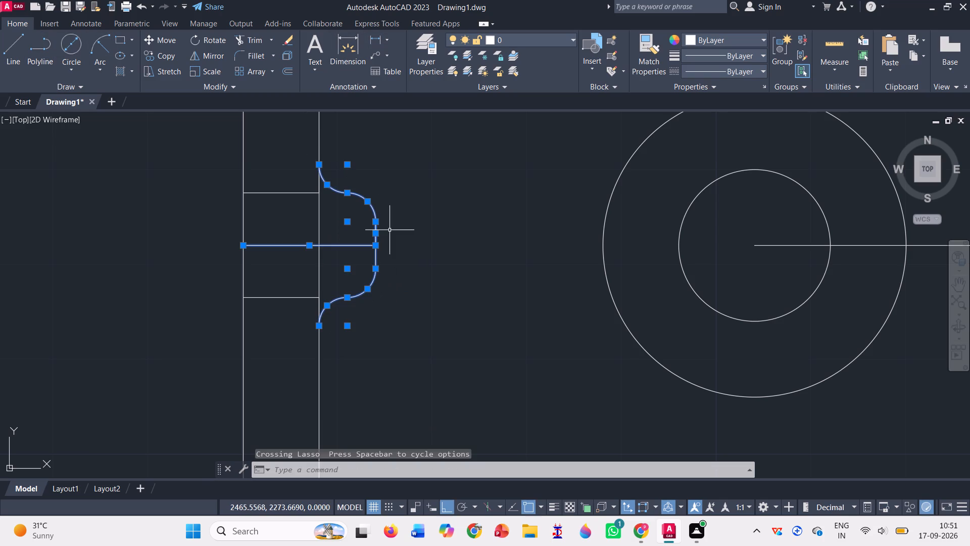
{"action": "key", "text": "Escape"}
{"action": "left_click_drag", "start_coordinate": [337, 170], "coordinate": [410, 242]}
{"action": "left_click_drag", "start_coordinate": [397, 280], "coordinate": [337, 285]}
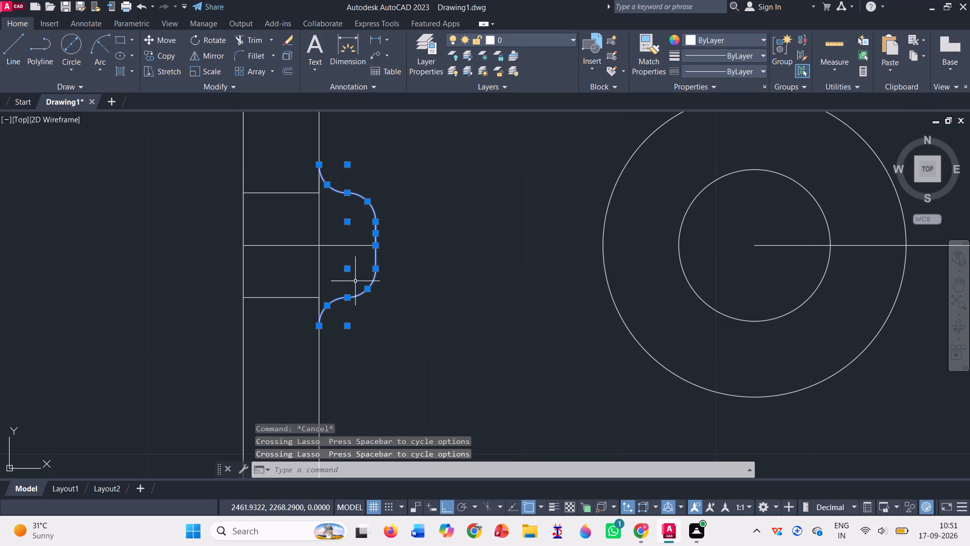
{"action": "key", "text": "Delete"}
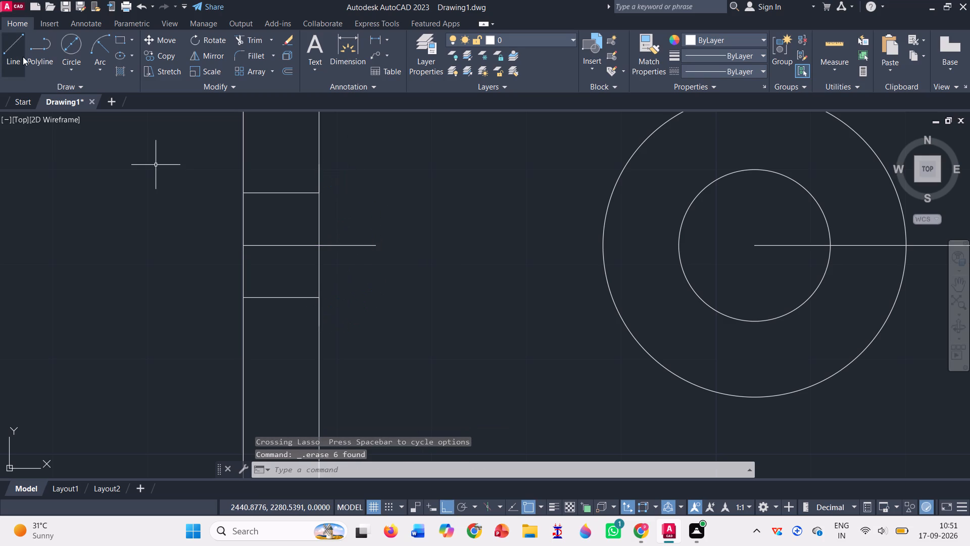
Draw a 5.5-unit line up from the right end of the notch's centreline, and a 5.5-unit line back down over it.
{"action": "left_click", "coordinate": [23, 57]}
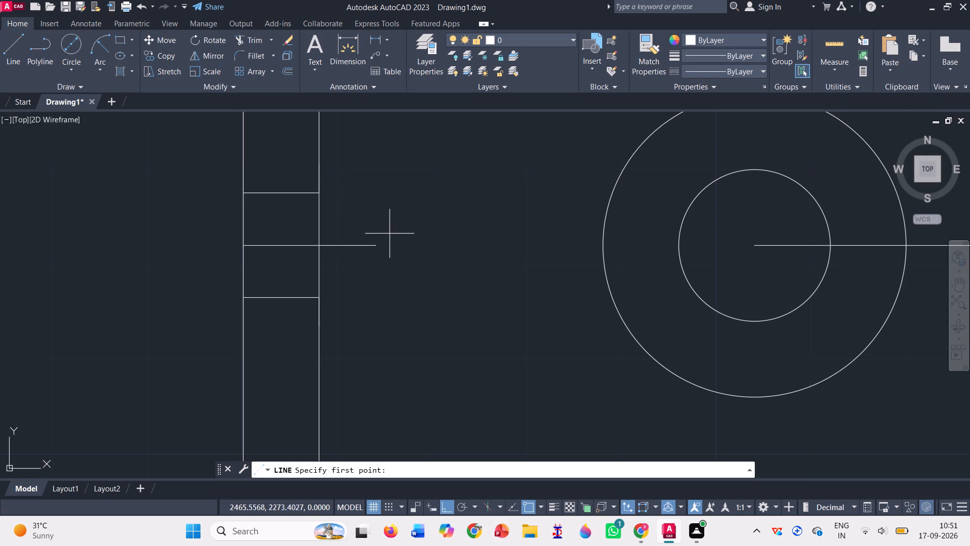
{"action": "left_click", "coordinate": [374, 247]}
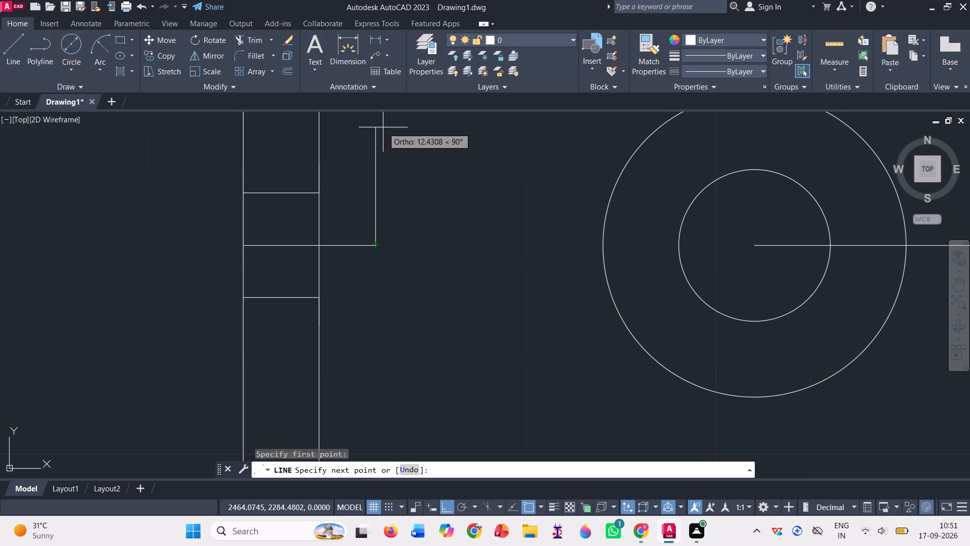
{"action": "type", "text": "5.5"}
{"action": "key", "text": "Return"}
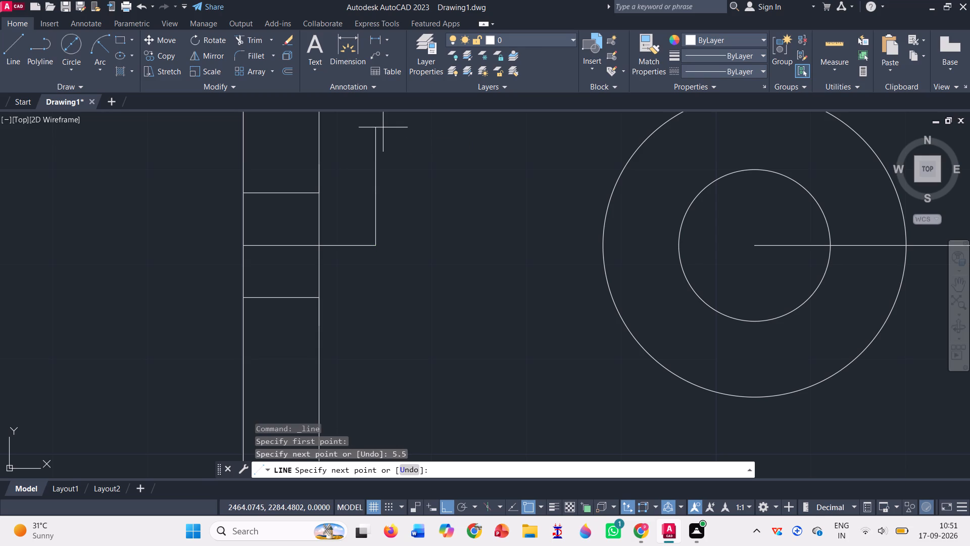
{"action": "type", "text": "5.5"}
{"action": "key", "text": "Return"}
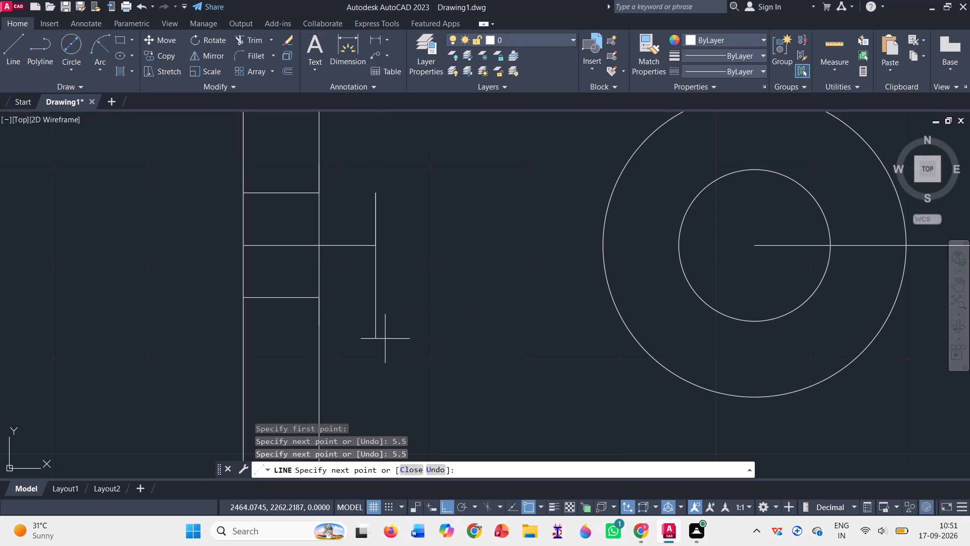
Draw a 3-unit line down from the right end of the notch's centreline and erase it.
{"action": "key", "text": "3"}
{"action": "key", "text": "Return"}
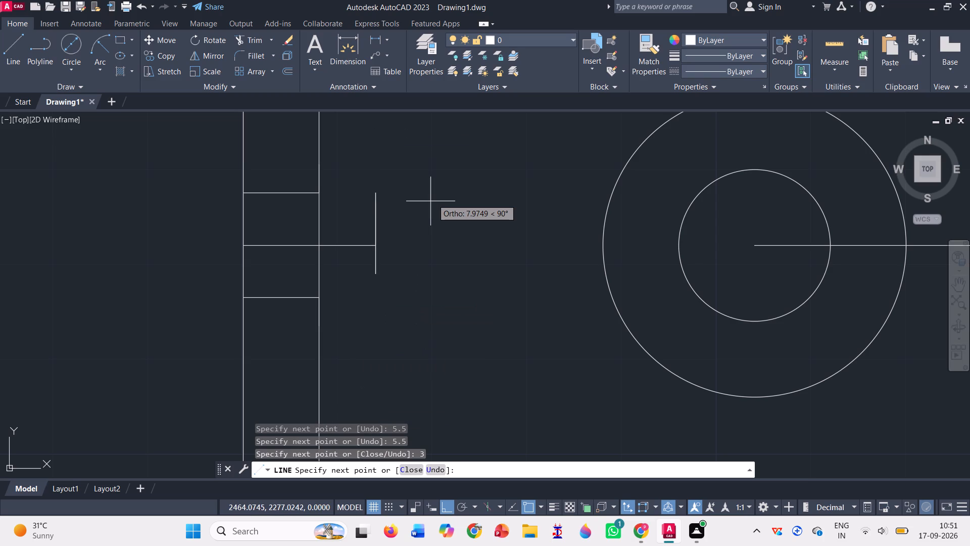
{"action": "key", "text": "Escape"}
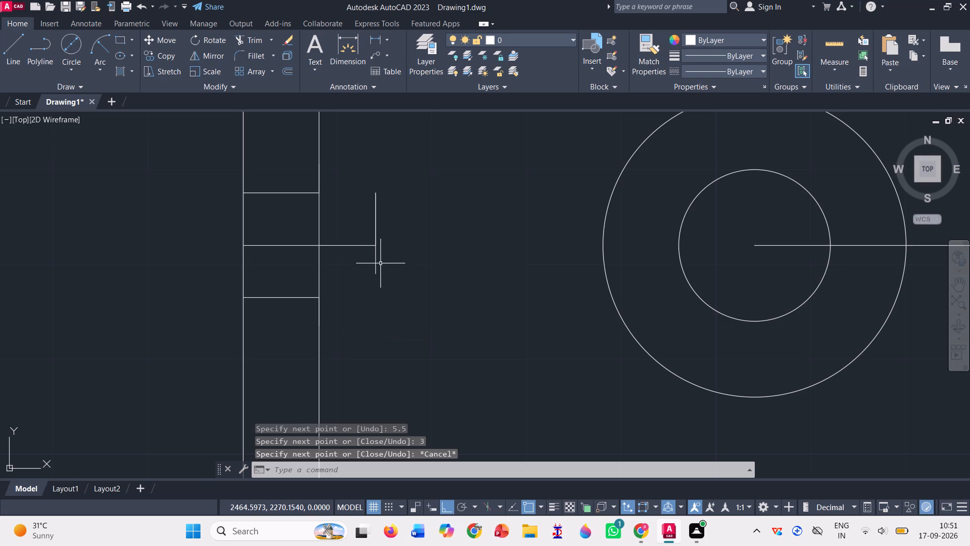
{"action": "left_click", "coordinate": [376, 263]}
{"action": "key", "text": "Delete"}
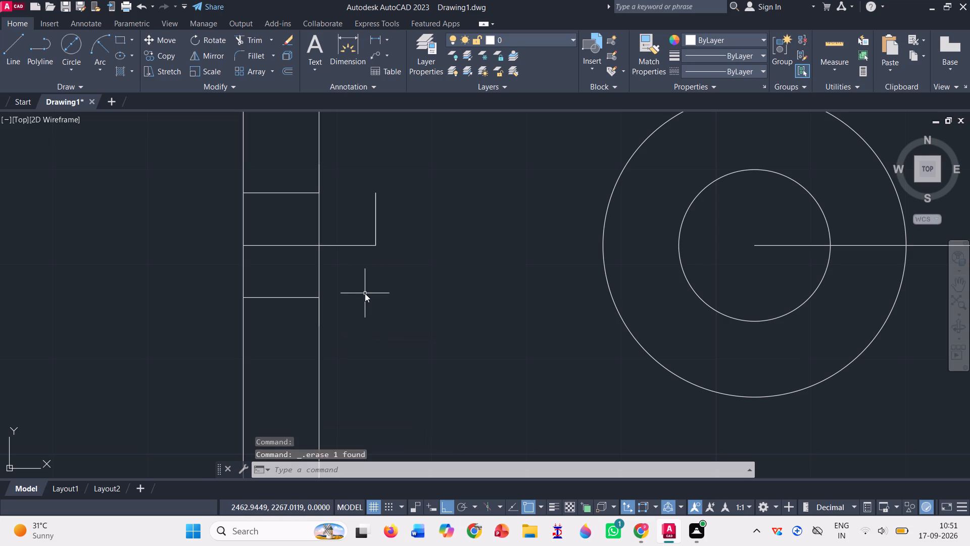
Draw connected lines from the centreline's right end: 5.5 down, 3 down, 3 left, 3 down and 3 left to the inner vertical line.
{"action": "left_click", "coordinate": [11, 48]}
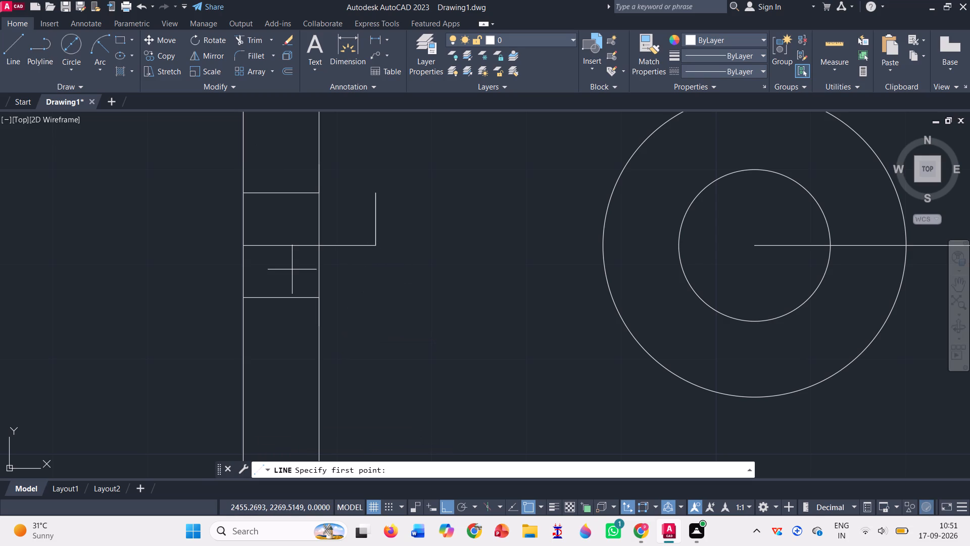
{"action": "left_click", "coordinate": [377, 248]}
{"action": "type", "text": "5.5"}
{"action": "key", "text": "Return"}
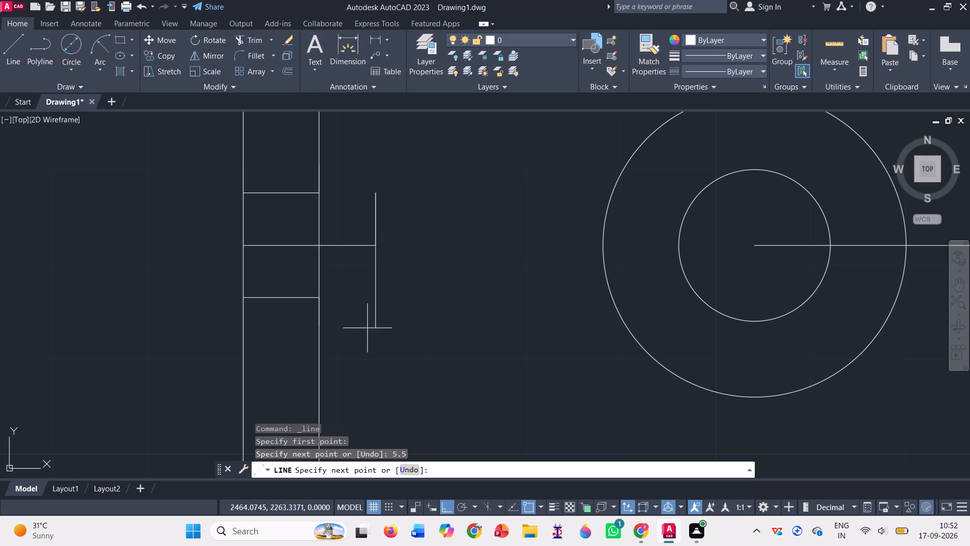
{"action": "key", "text": "3"}
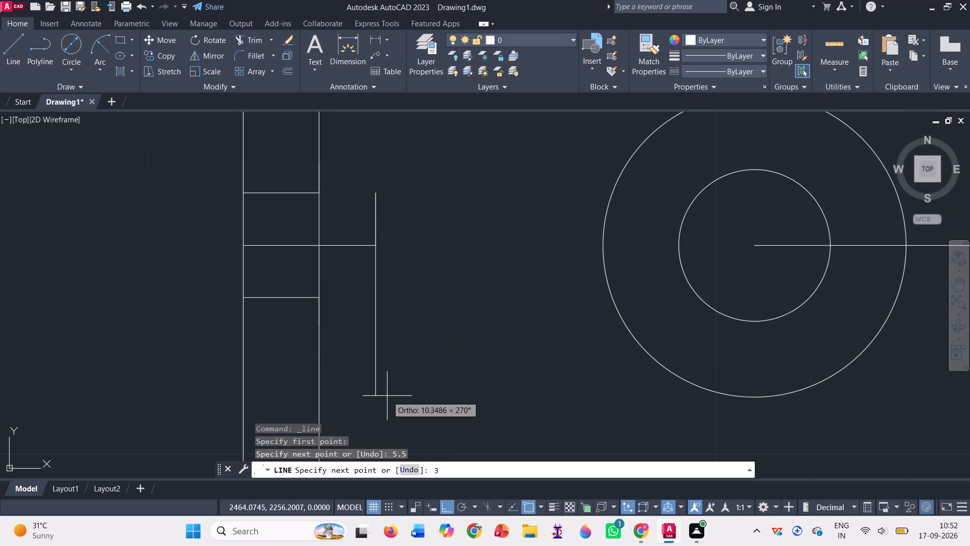
{"action": "key", "text": "Return"}
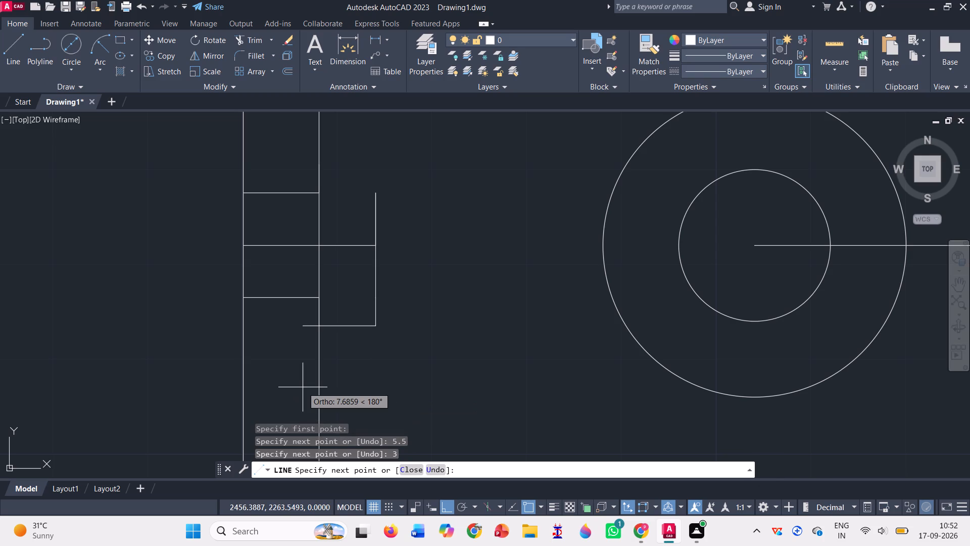
{"action": "key", "text": "3"}
{"action": "key", "text": "Return"}
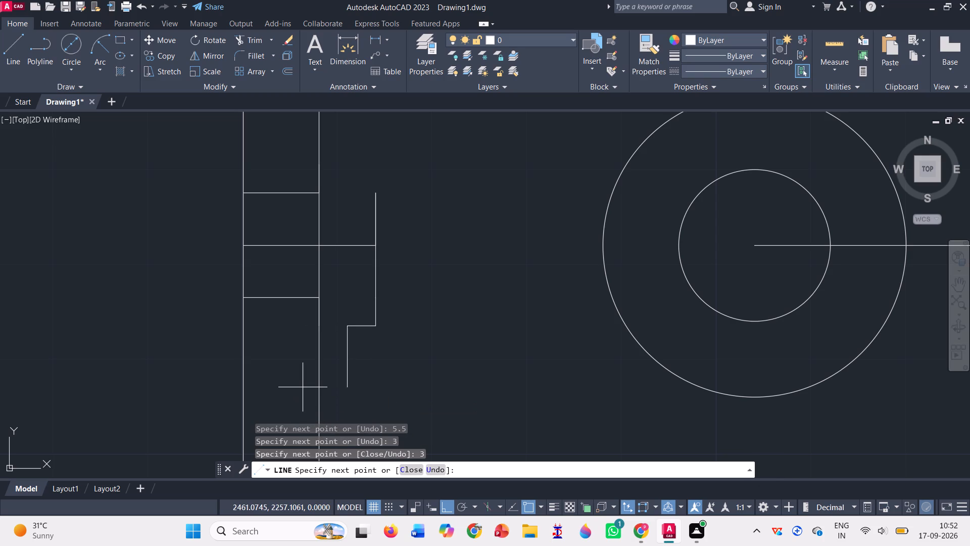
{"action": "key", "text": "3"}
{"action": "key", "text": "Return"}
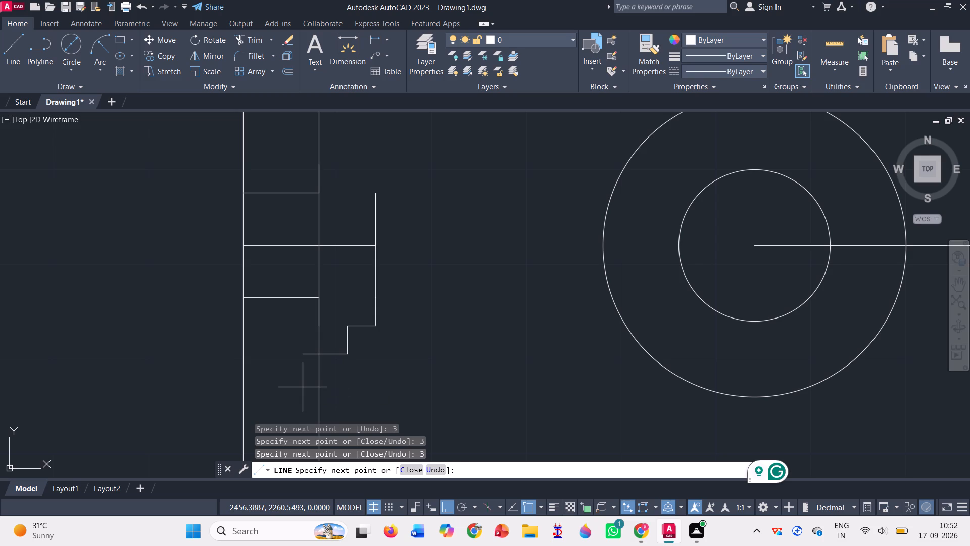
{"action": "key", "text": "3"}
{"action": "key", "text": "Return"}
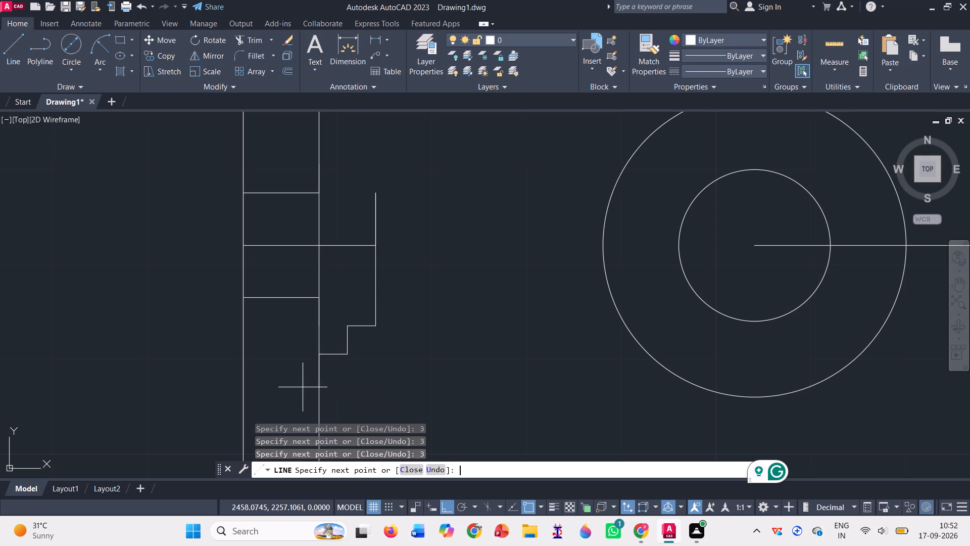
Draw connected 3-unit lines from the upper end of the notch's right edge: up, left, up and left to the inner vertical line.
{"action": "left_click", "coordinate": [19, 42]}
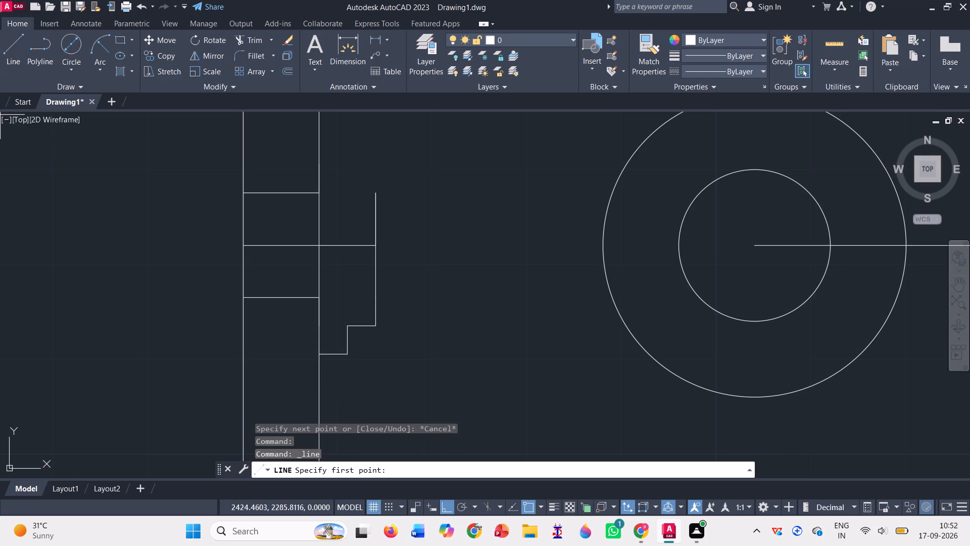
{"action": "left_click", "coordinate": [374, 197]}
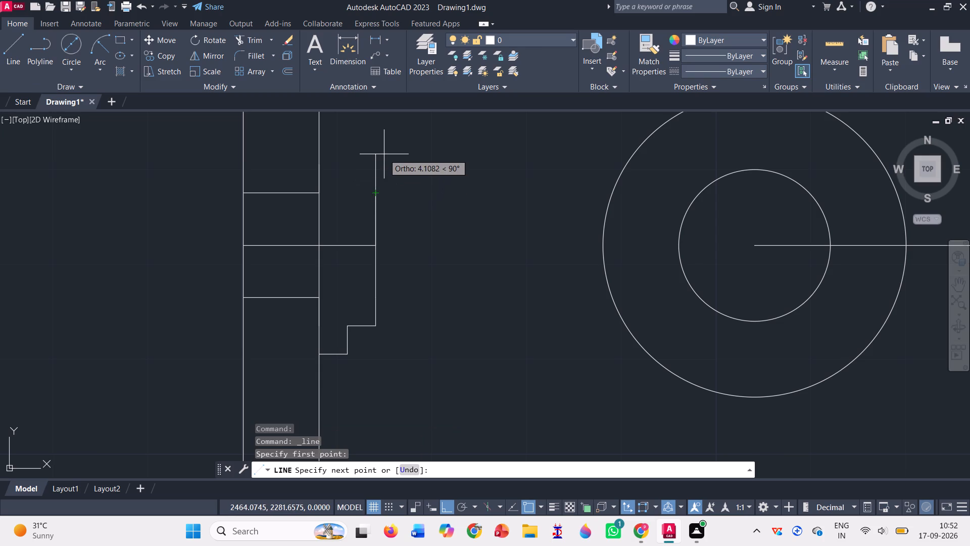
{"action": "key", "text": "3"}
{"action": "key", "text": "Return"}
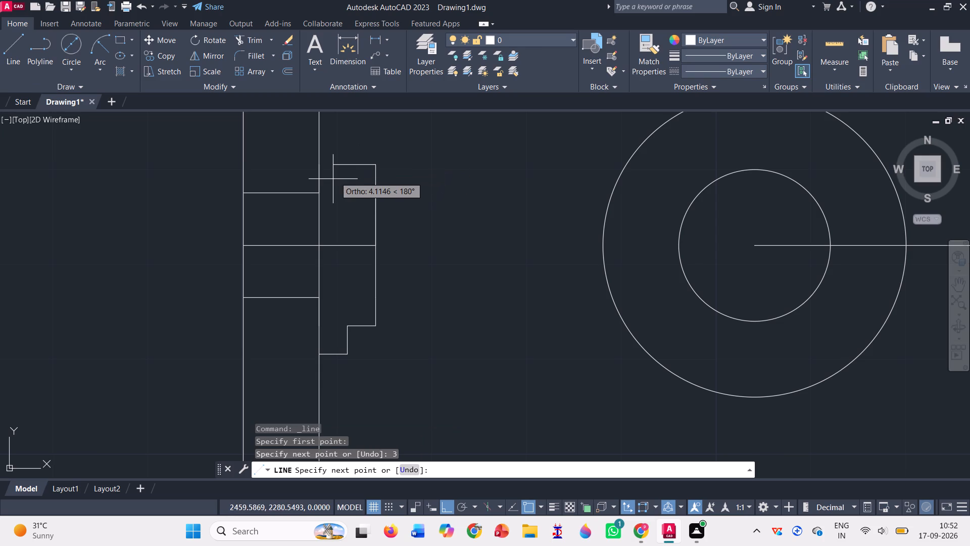
{"action": "key", "text": "3"}
{"action": "key", "text": "Return"}
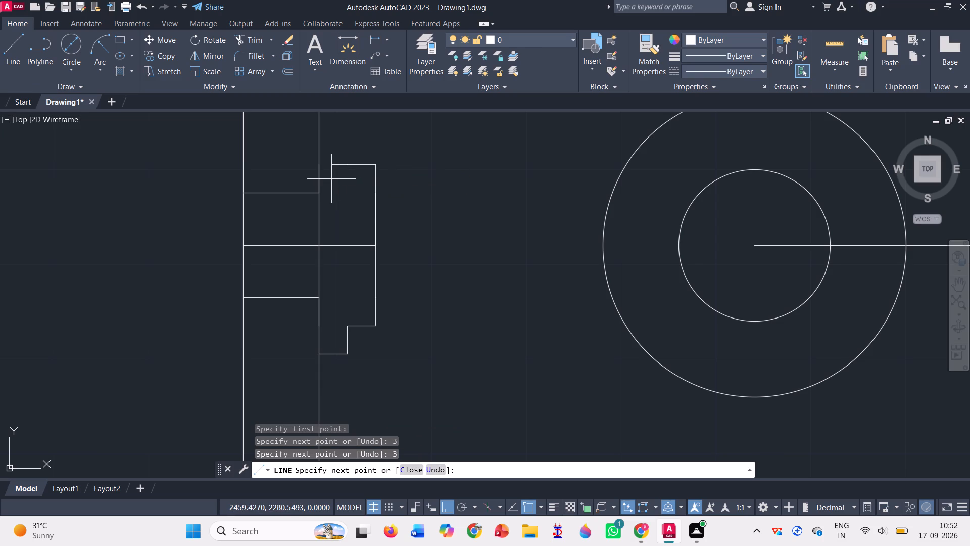
{"action": "key", "text": "3"}
{"action": "key", "text": "Return"}
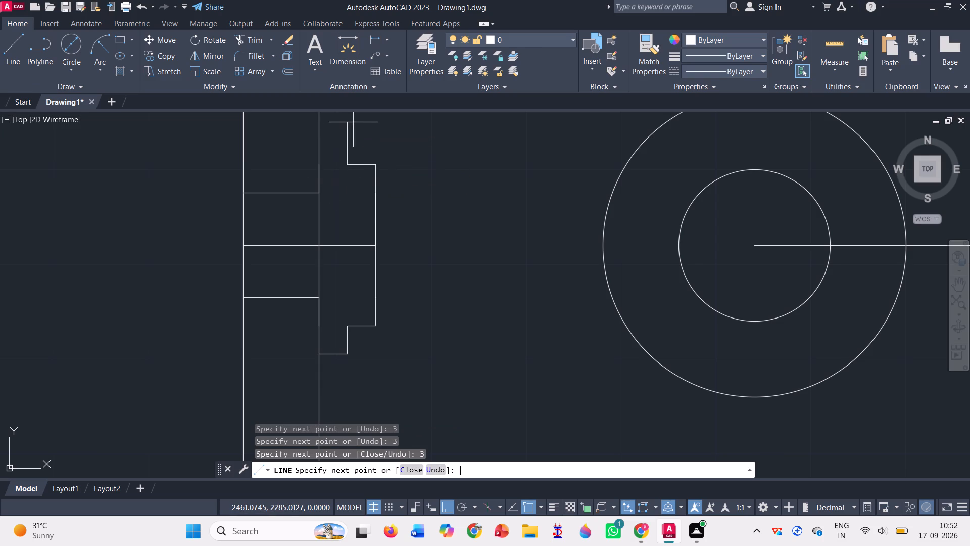
{"action": "key", "text": "3"}
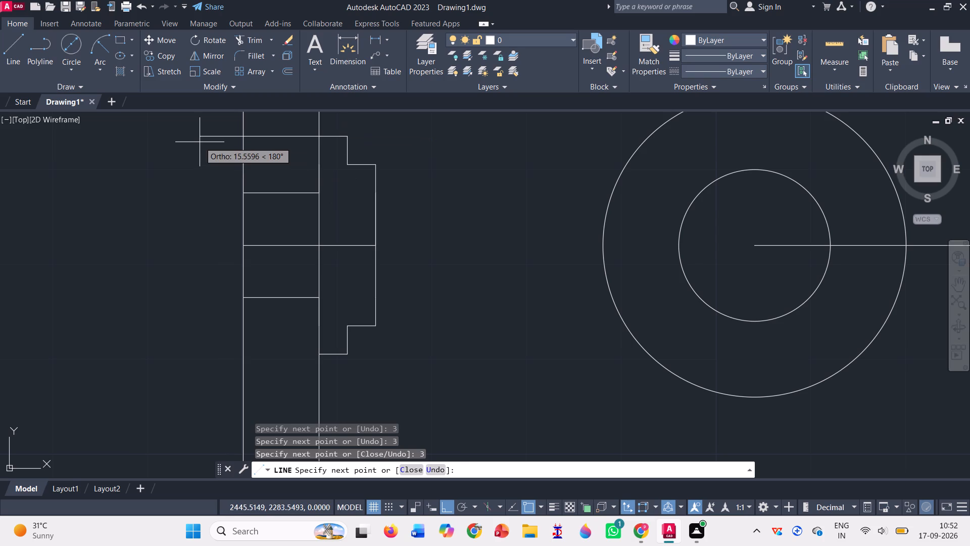
{"action": "key", "text": "Return"}
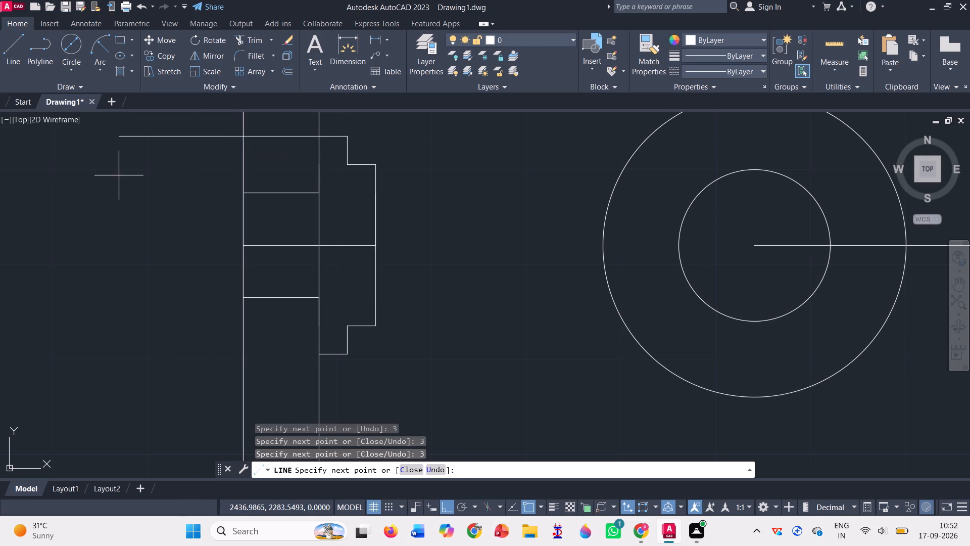
{"action": "key", "text": "Return"}
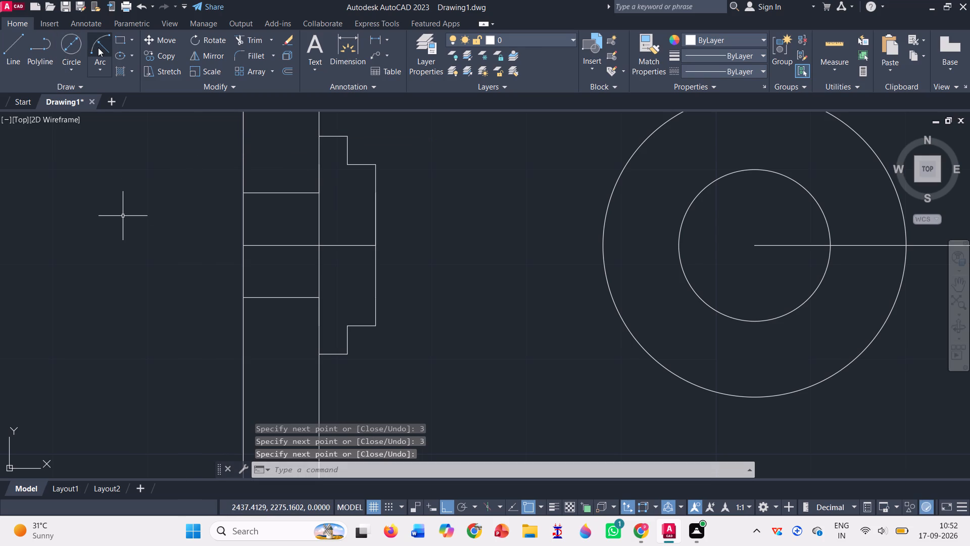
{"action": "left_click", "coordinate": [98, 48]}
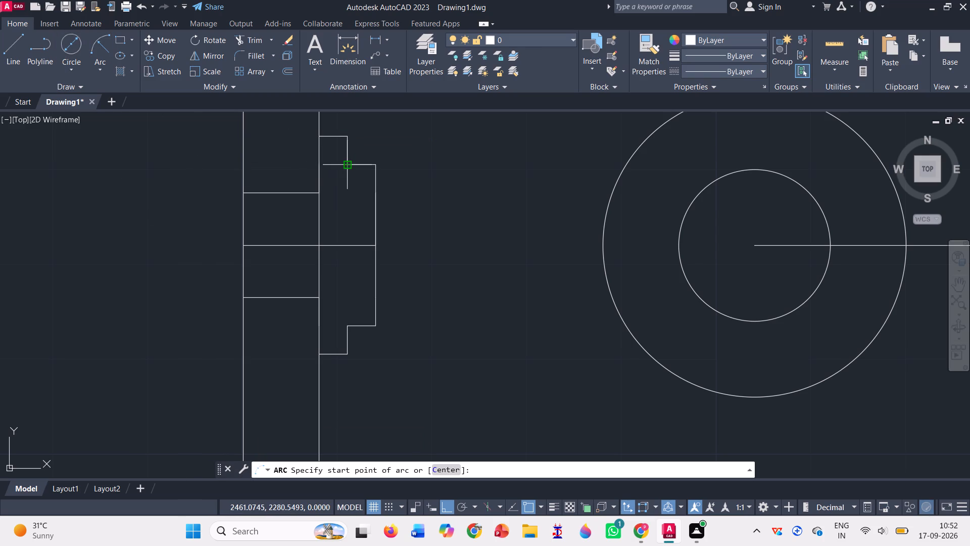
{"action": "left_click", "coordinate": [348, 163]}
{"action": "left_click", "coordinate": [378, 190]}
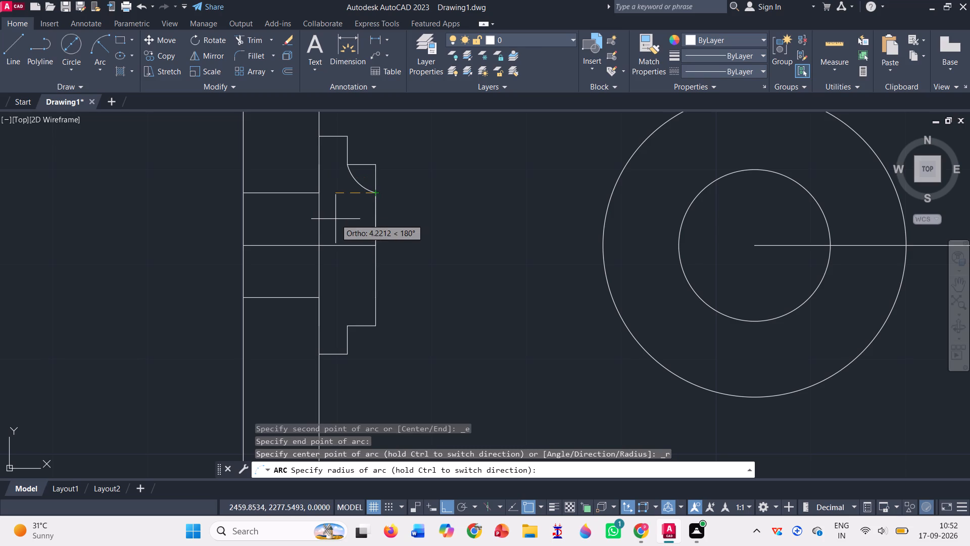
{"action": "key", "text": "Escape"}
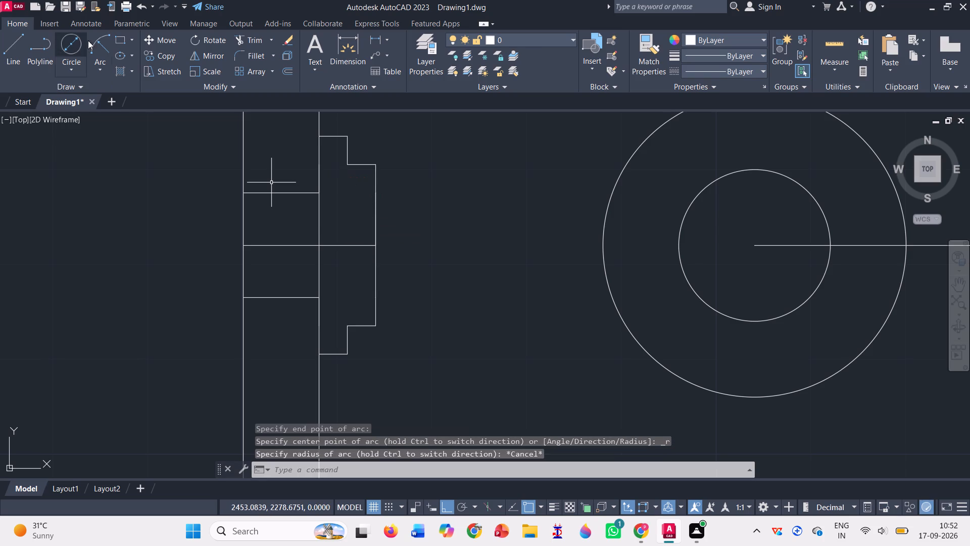
Start a Start-End-Radius arc for the notch's upper stepped corner.
{"action": "left_click", "coordinate": [94, 40]}
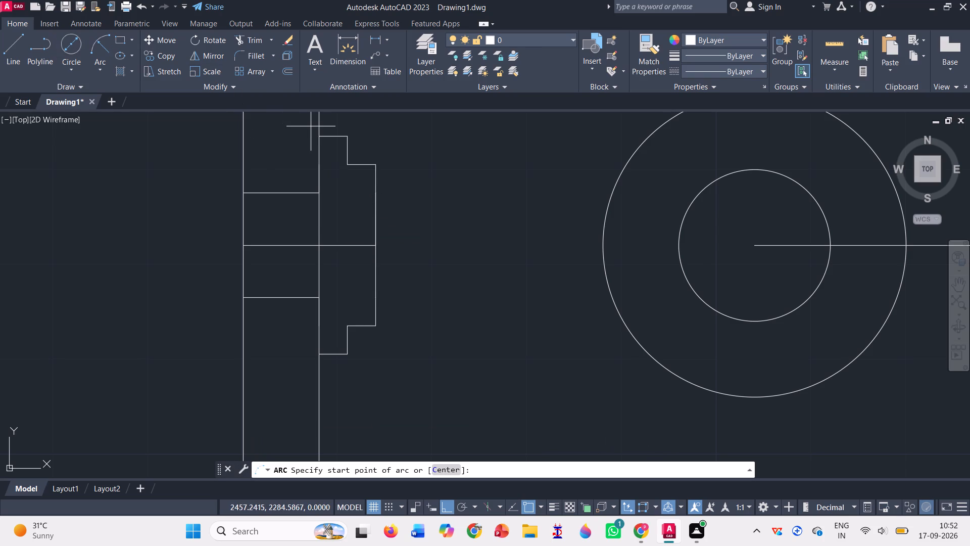
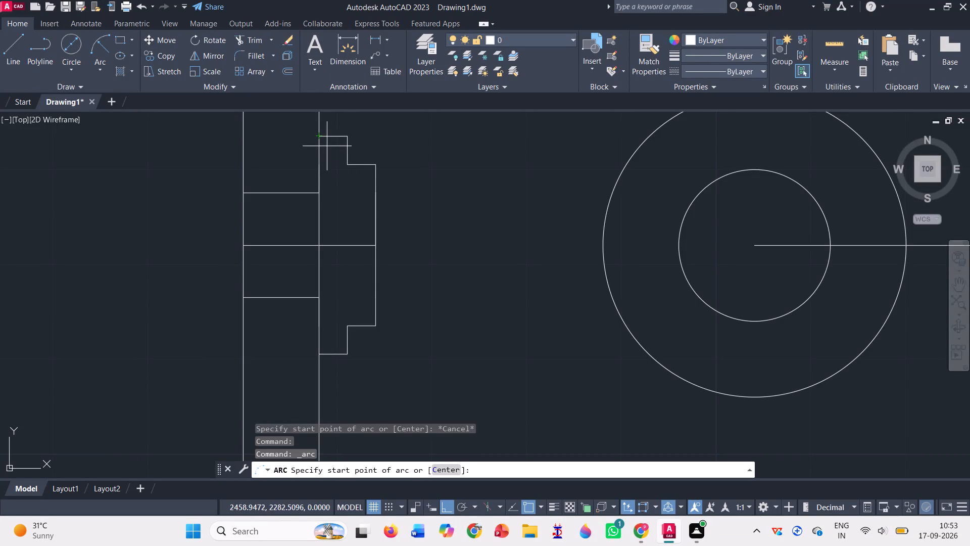
Draw a radius 3 arc from the notch's upper end on the inner vertical line to the upper step's inside corner.
{"action": "left_click", "coordinate": [318, 138]}
{"action": "left_click", "coordinate": [346, 163]}
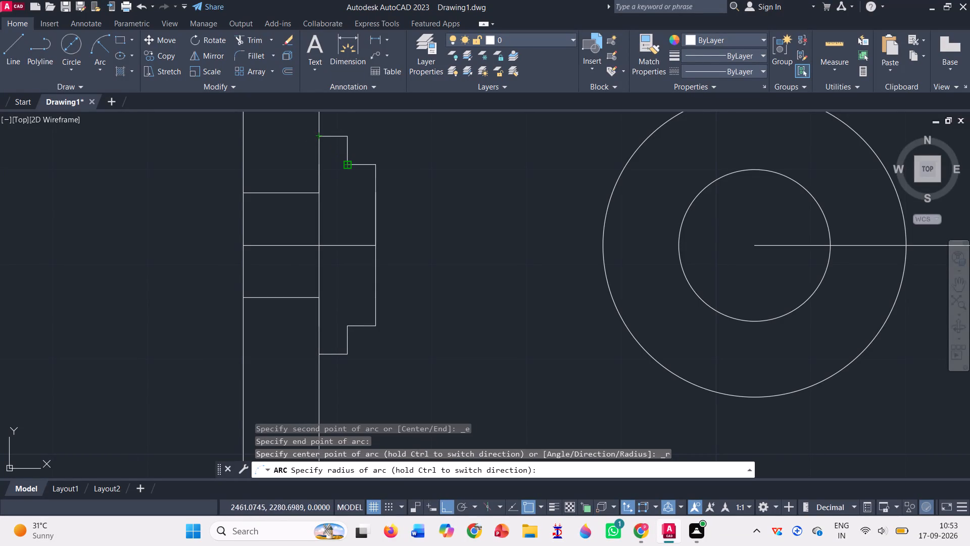
{"action": "key", "text": "3"}
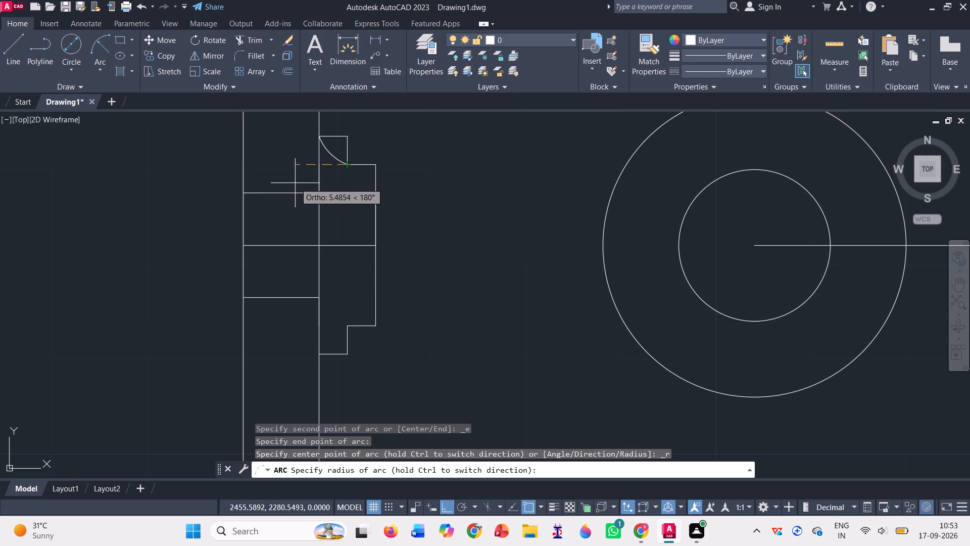
{"action": "key", "text": "Return"}
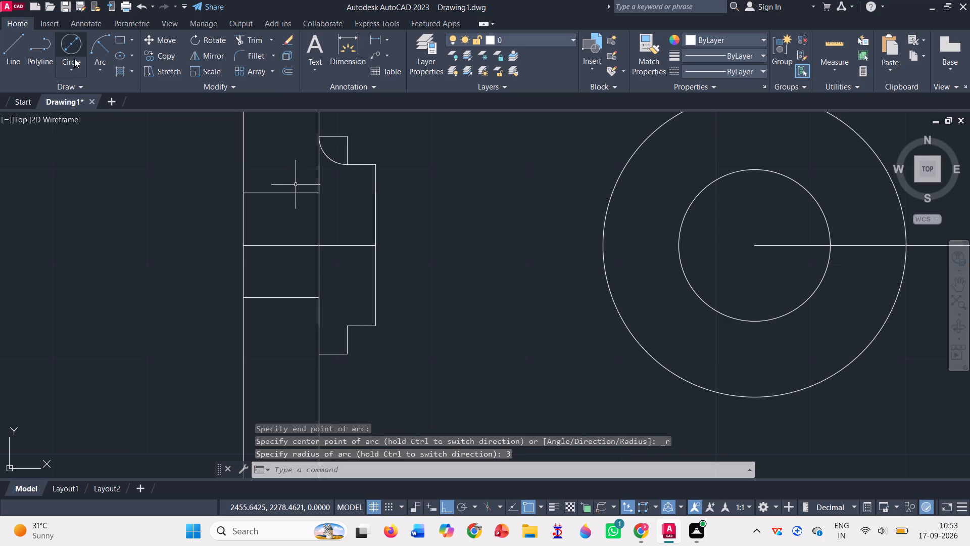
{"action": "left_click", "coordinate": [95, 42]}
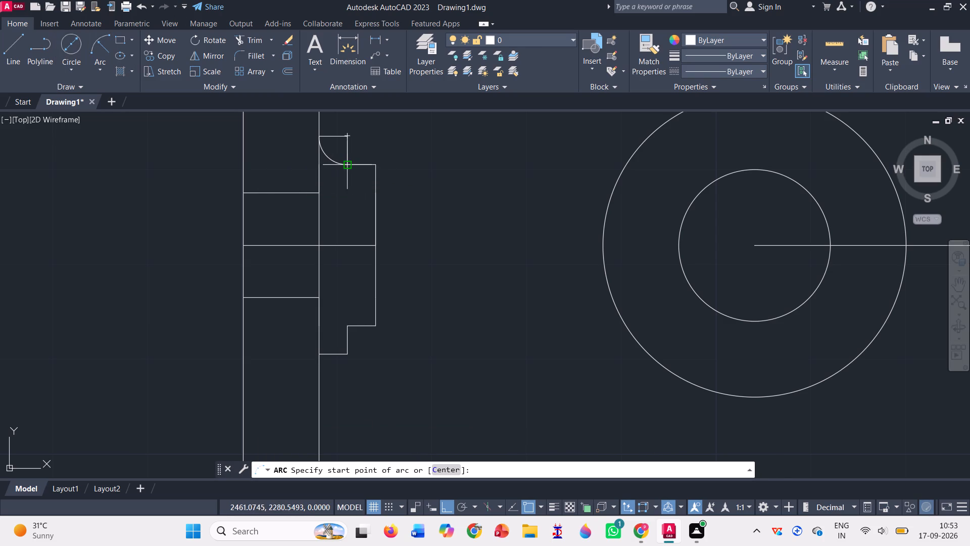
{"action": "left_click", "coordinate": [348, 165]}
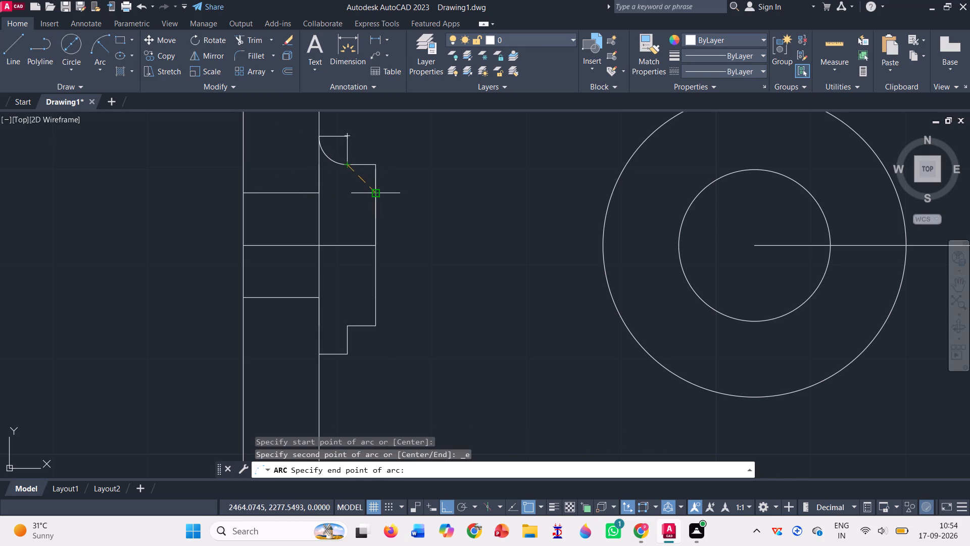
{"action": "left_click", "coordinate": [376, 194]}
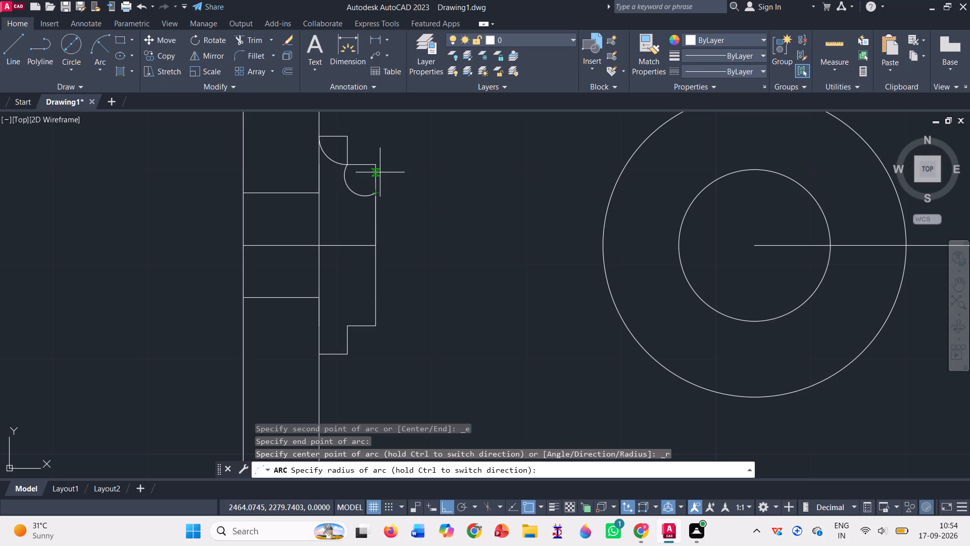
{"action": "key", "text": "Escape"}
Draw a radius 3 Start-End-Radius arc from the upper end of the notch's right edge to the upper step's inside corner.
{"action": "left_click", "coordinate": [103, 53]}
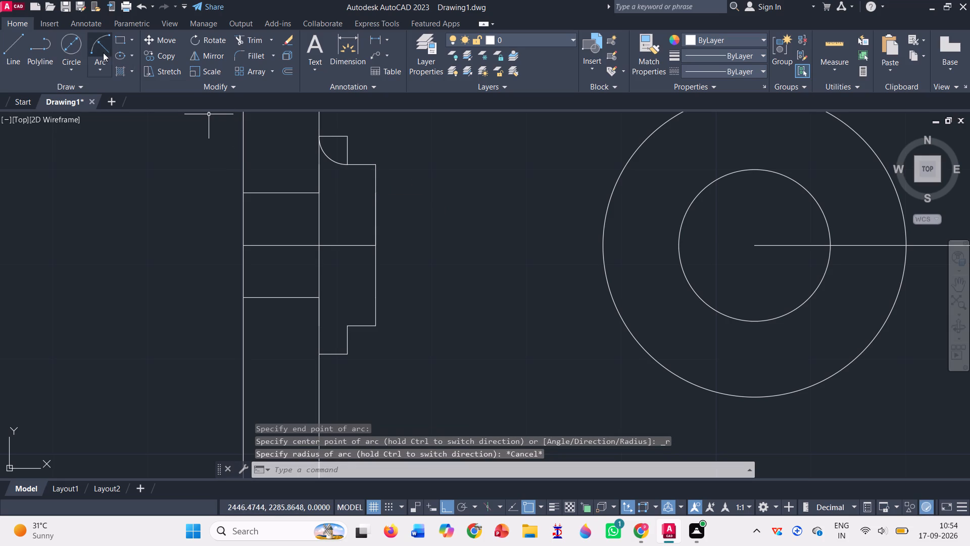
{"action": "left_click", "coordinate": [374, 190]}
{"action": "left_click", "coordinate": [349, 163]}
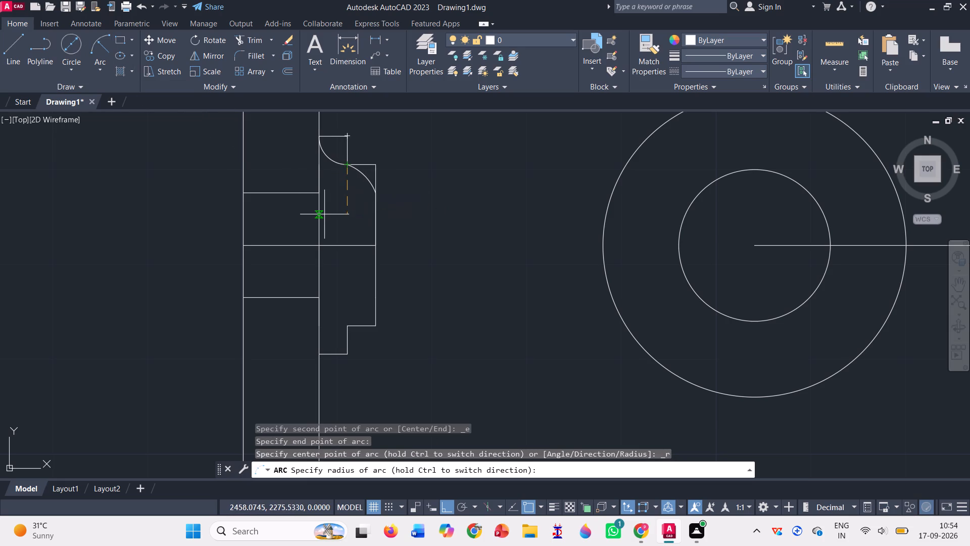
{"action": "key", "text": "3"}
{"action": "key", "text": "Return"}
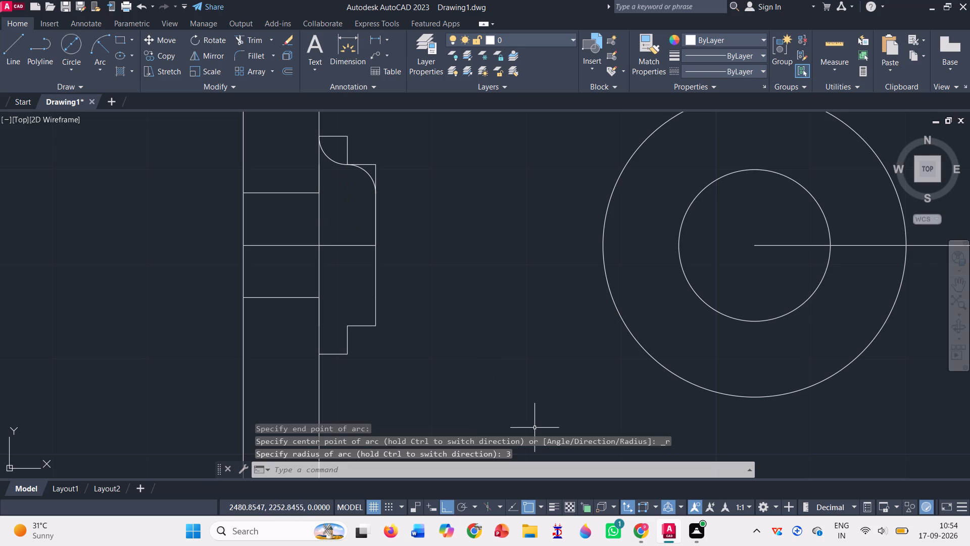
Draw a radius 3 arc from the lower step's inside corner up to the notch's right edge, rounding its lower outer corner.
{"action": "left_click", "coordinate": [102, 40]}
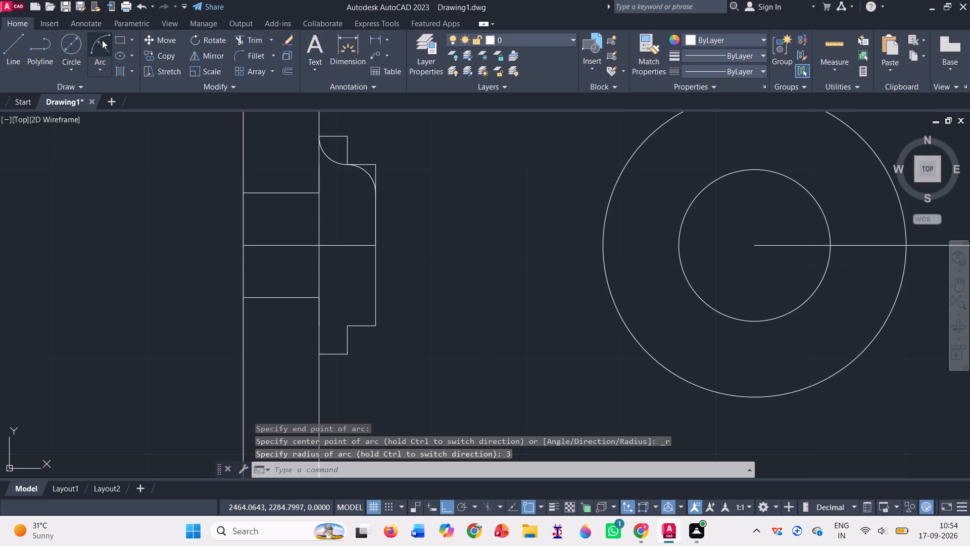
{"action": "left_click", "coordinate": [347, 324]}
{"action": "left_click", "coordinate": [374, 295]}
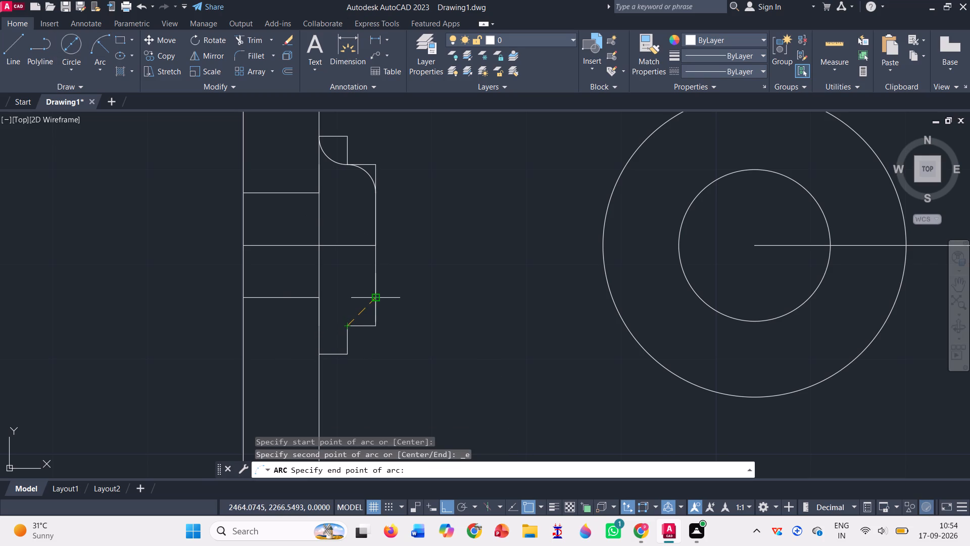
{"action": "key", "text": "3"}
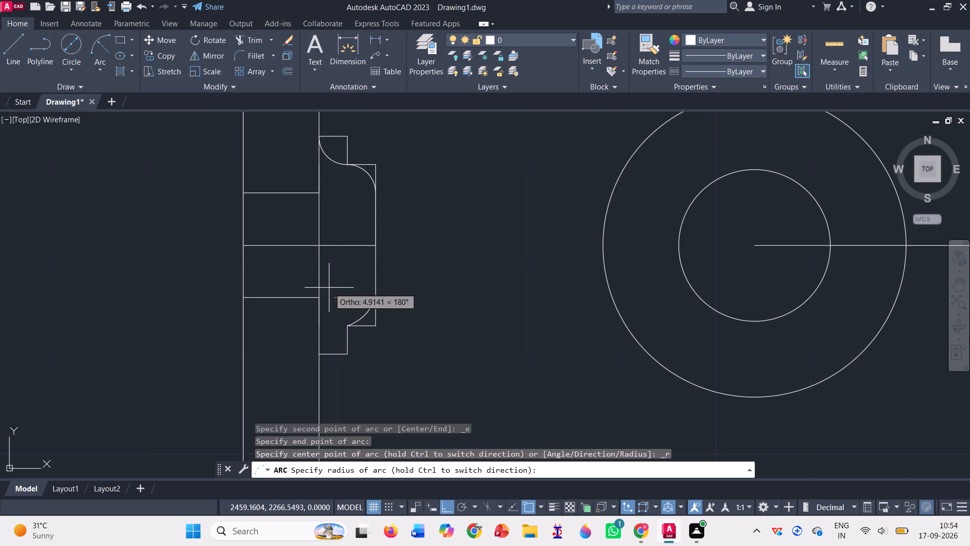
{"action": "key", "text": "Return"}
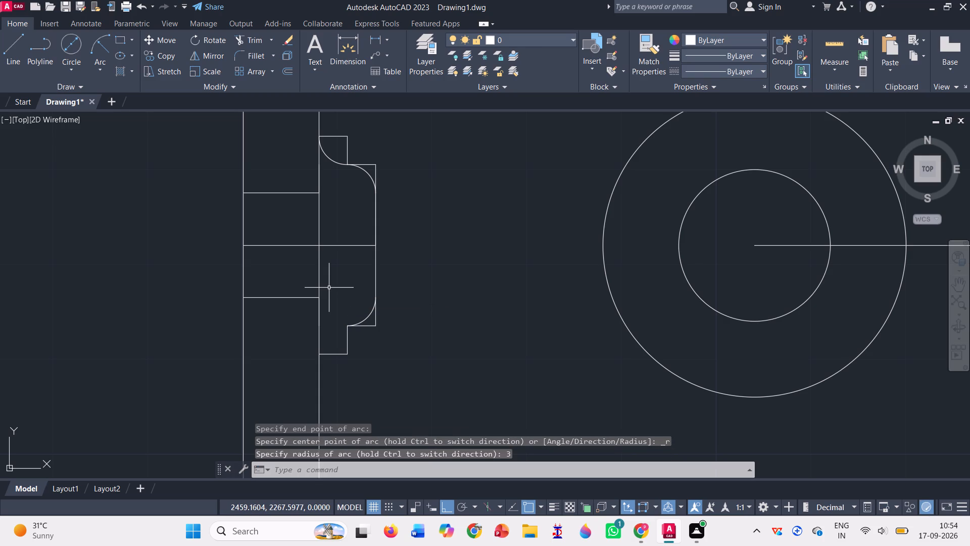
Draw a radius 3 arc from the lower step's inside corner to the notch's lower end on the inner vertical line.
{"action": "left_click", "coordinate": [100, 50]}
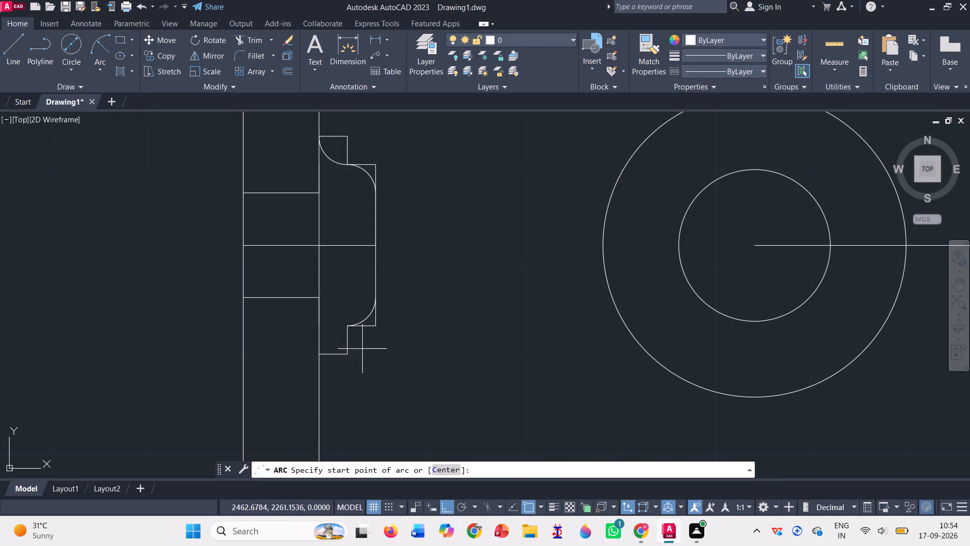
{"action": "left_click", "coordinate": [347, 326]}
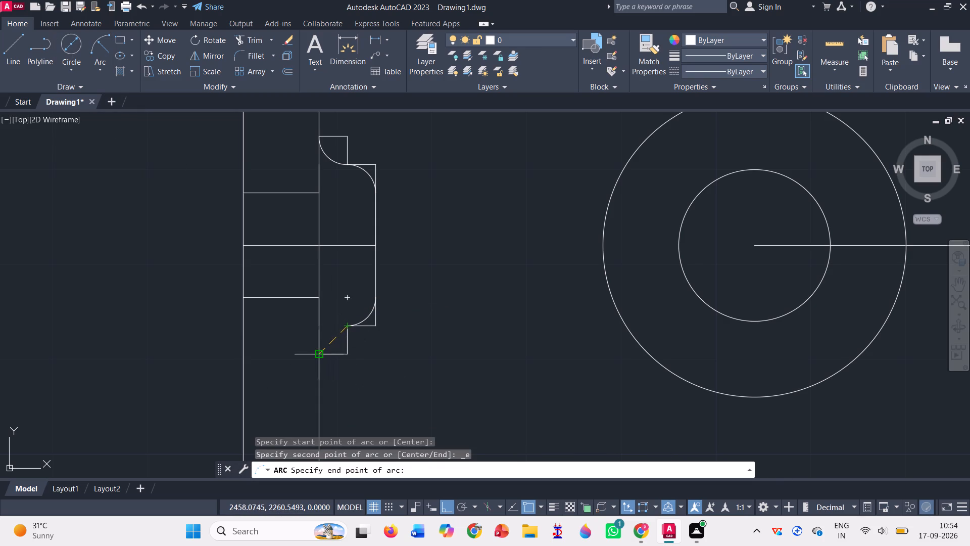
{"action": "left_click", "coordinate": [320, 355]}
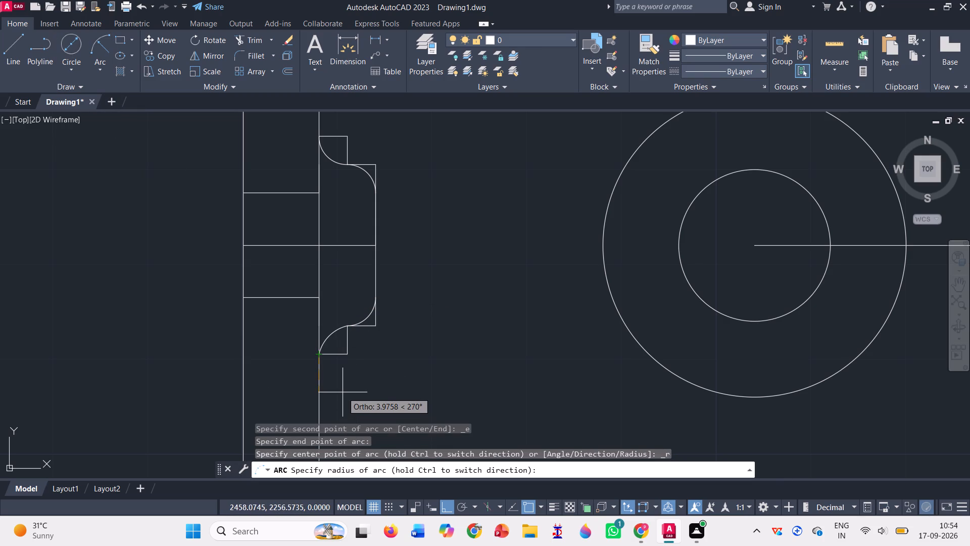
{"action": "key", "text": "3"}
{"action": "key", "text": "Return"}
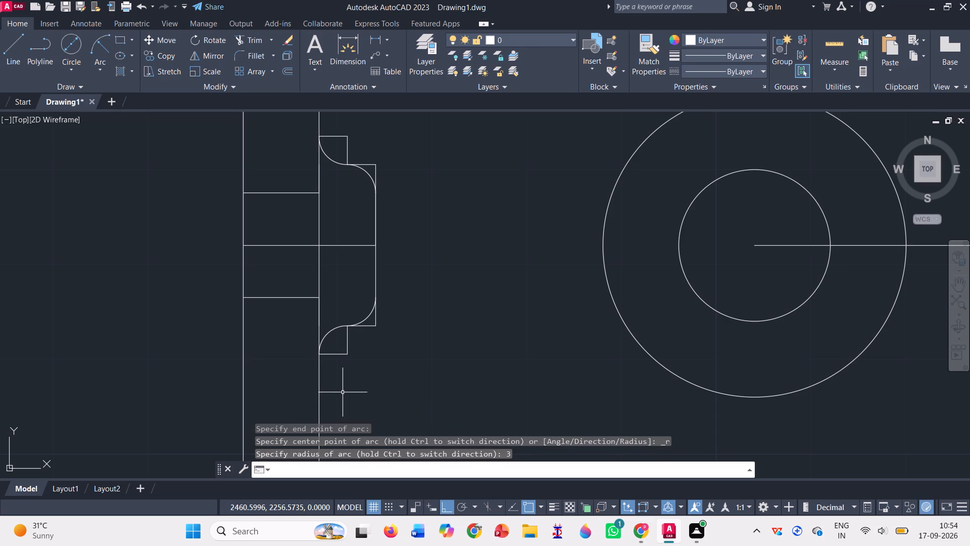
Trim away the square step lines outside the arcs at the notch's upper and lower corners.
{"action": "left_click", "coordinate": [258, 40]}
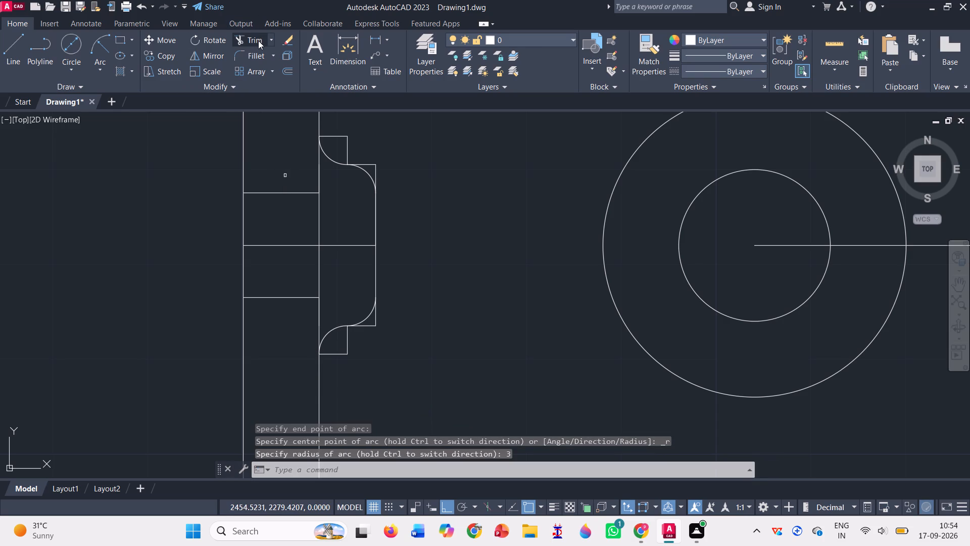
{"action": "left_click_drag", "start_coordinate": [340, 126], "coordinate": [354, 158]}
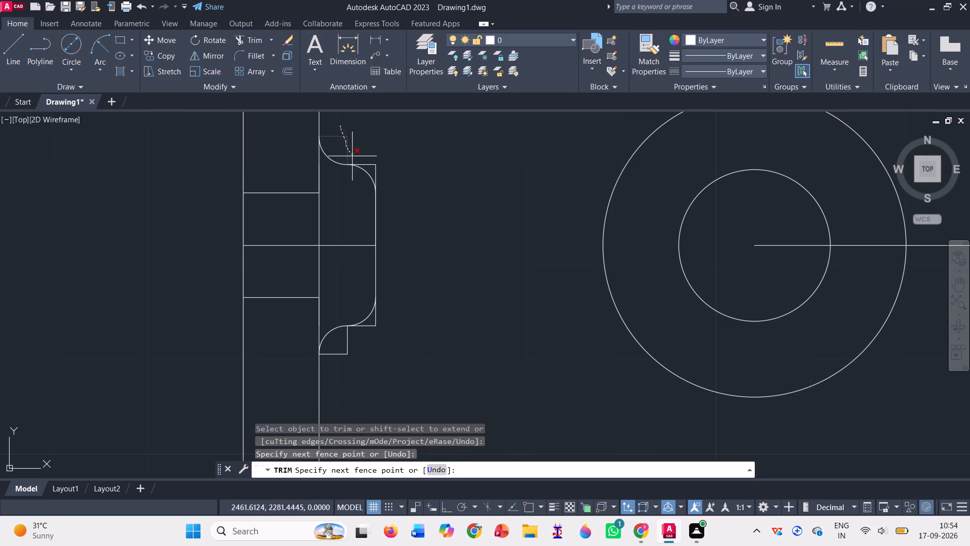
{"action": "left_click_drag", "start_coordinate": [354, 158], "coordinate": [368, 167]}
{"action": "left_click_drag", "start_coordinate": [376, 166], "coordinate": [402, 182]}
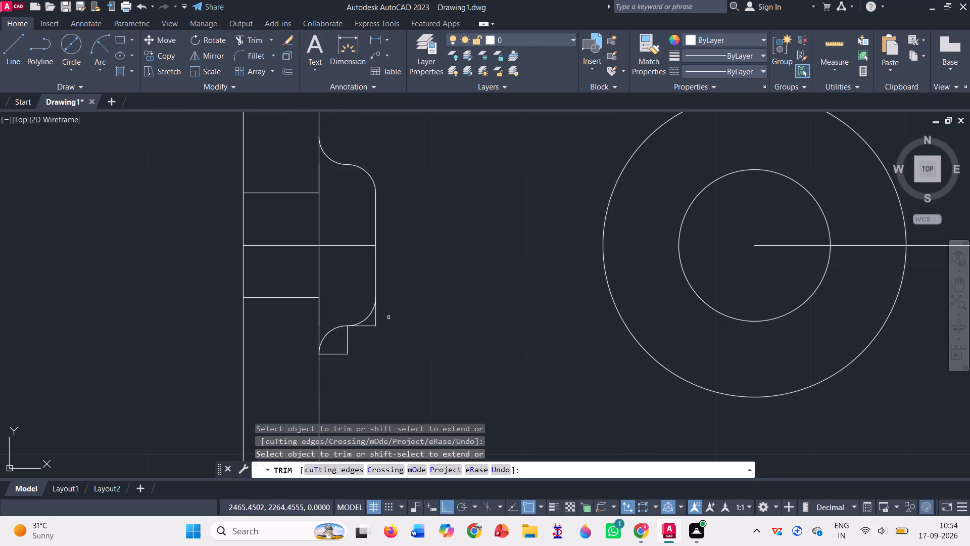
{"action": "left_click_drag", "start_coordinate": [390, 309], "coordinate": [325, 355]}
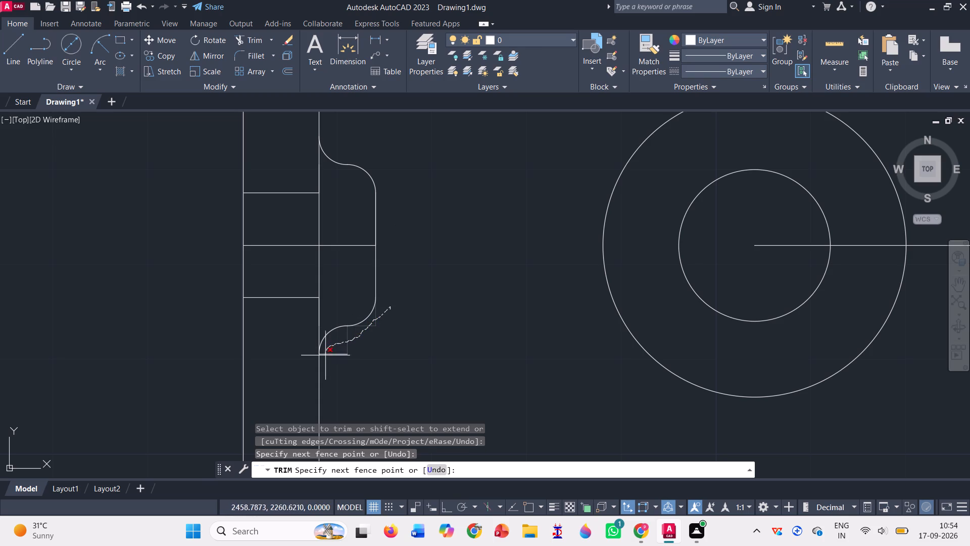
{"action": "left_click_drag", "start_coordinate": [325, 355], "coordinate": [333, 369]}
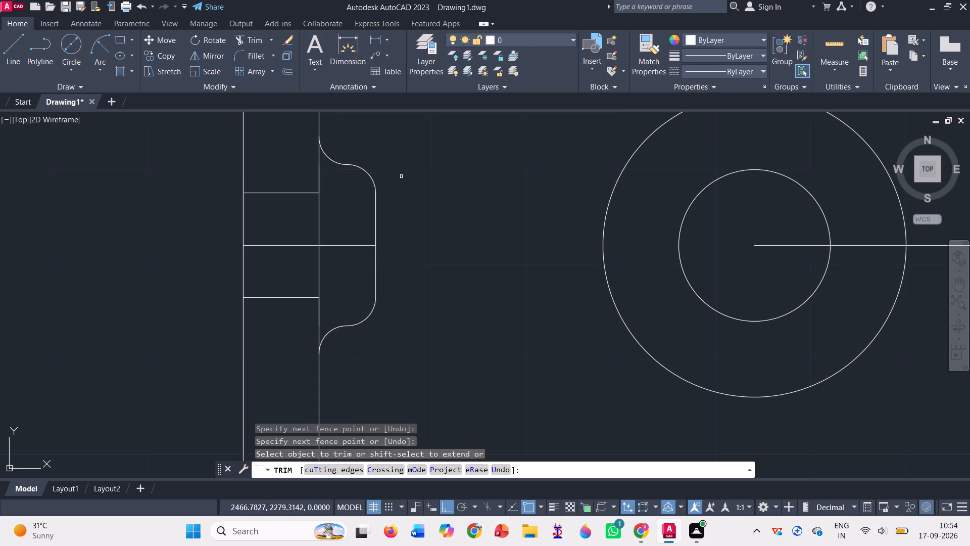
Draw connected lines from the upper end of the inner vertical line at the upper-left cutout: 1 right, 1 down and 11 left.
{"action": "scroll", "coordinate": [413, 211], "scroll_direction": "down", "scroll_amount": 4}
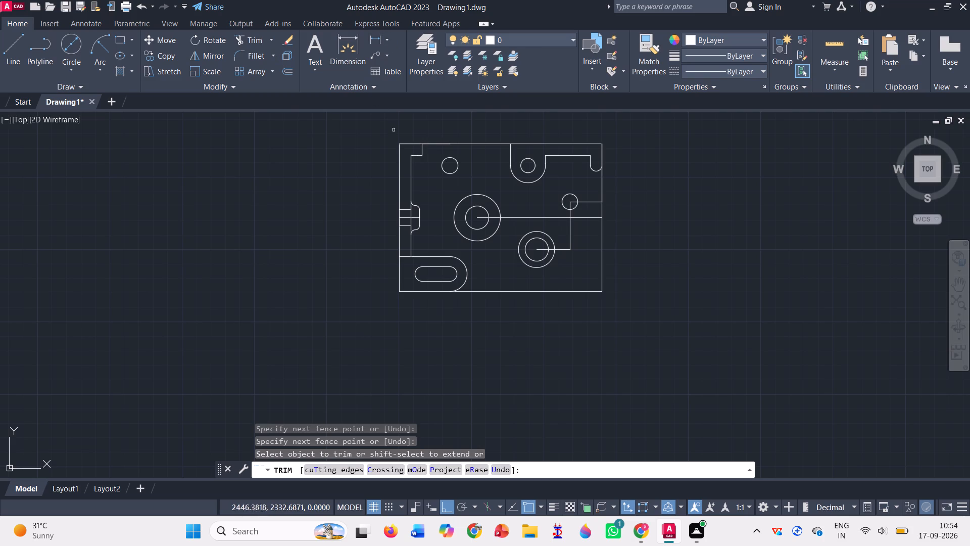
{"action": "scroll", "coordinate": [403, 138], "scroll_direction": "up", "scroll_amount": 3}
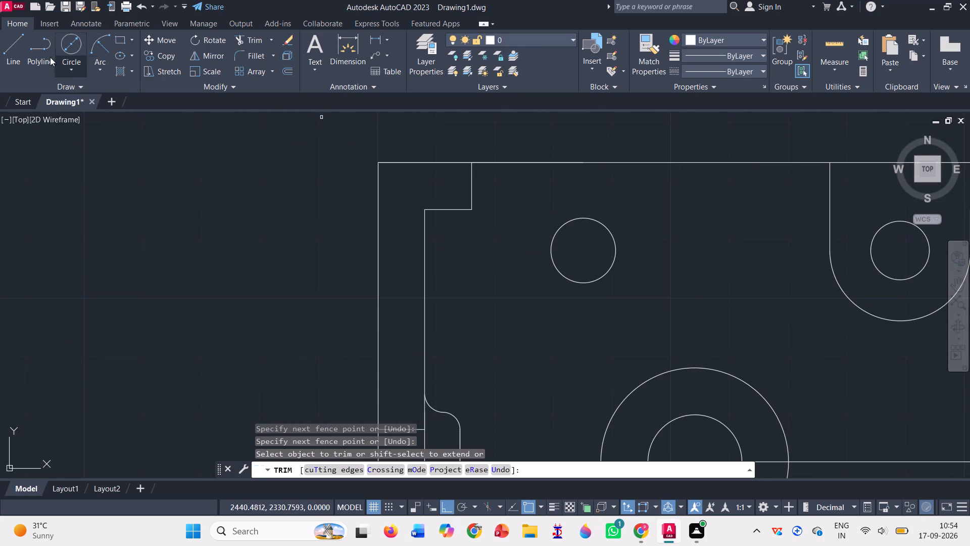
{"action": "left_click", "coordinate": [14, 49]}
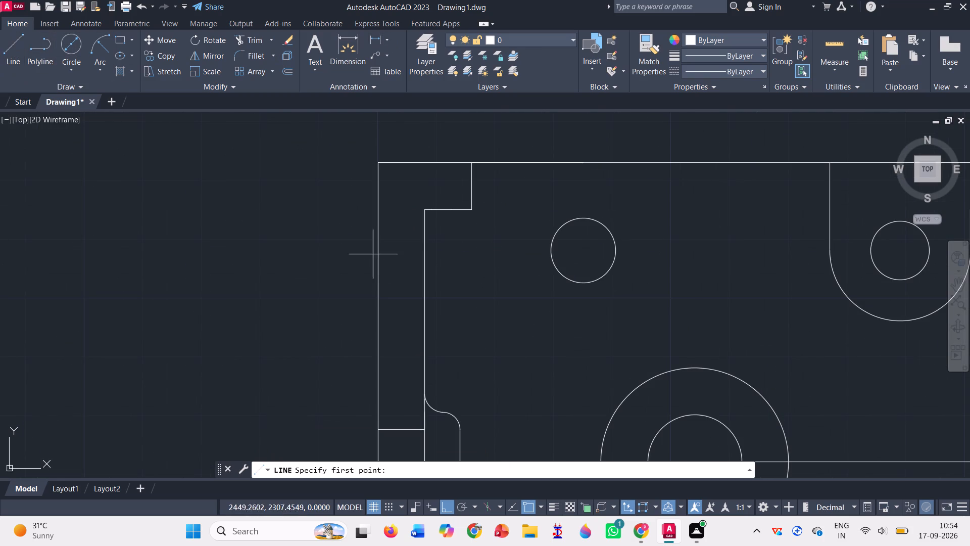
{"action": "left_click", "coordinate": [423, 207]}
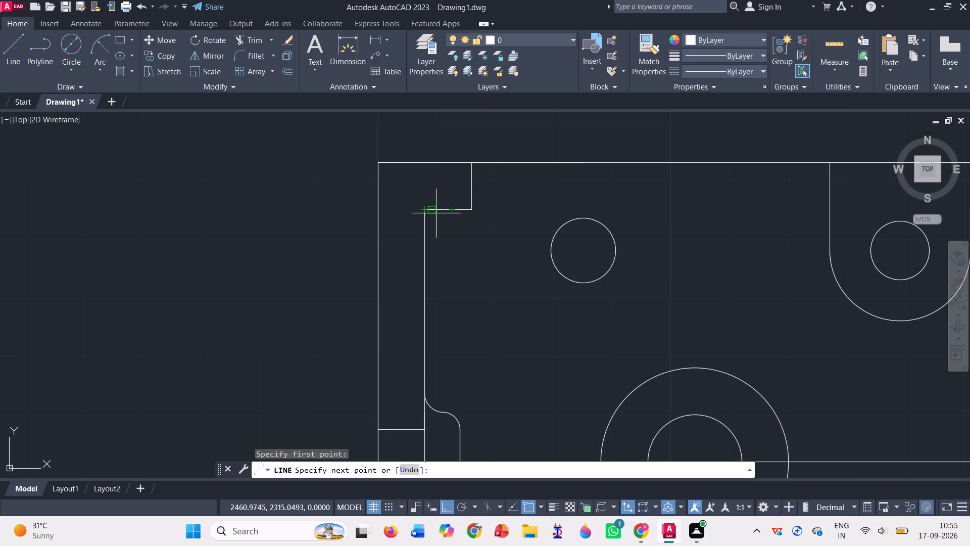
{"action": "key", "text": "1"}
{"action": "key", "text": "Return"}
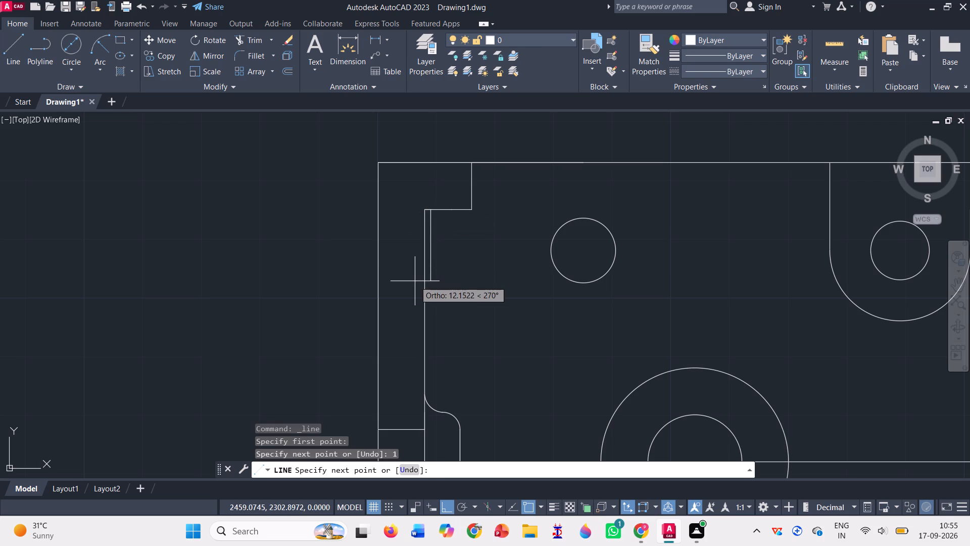
{"action": "key", "text": "1"}
{"action": "key", "text": "Return"}
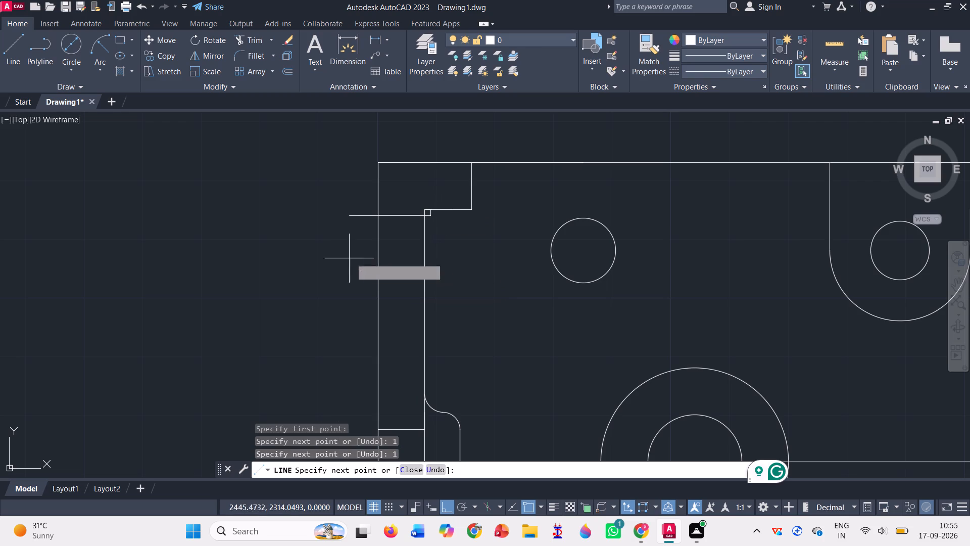
{"action": "type", "text": "11"}
{"action": "key", "text": "Return"}
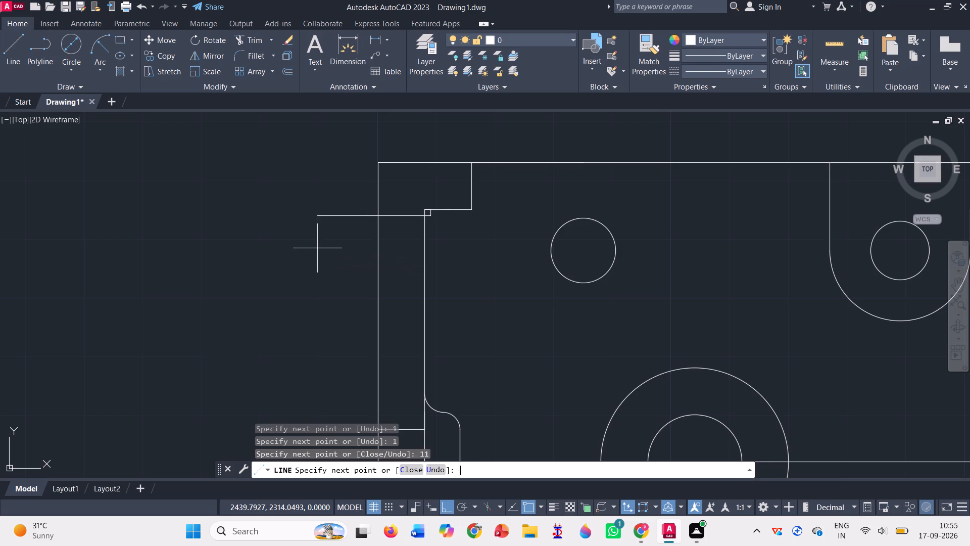
{"action": "key", "text": "Return"}
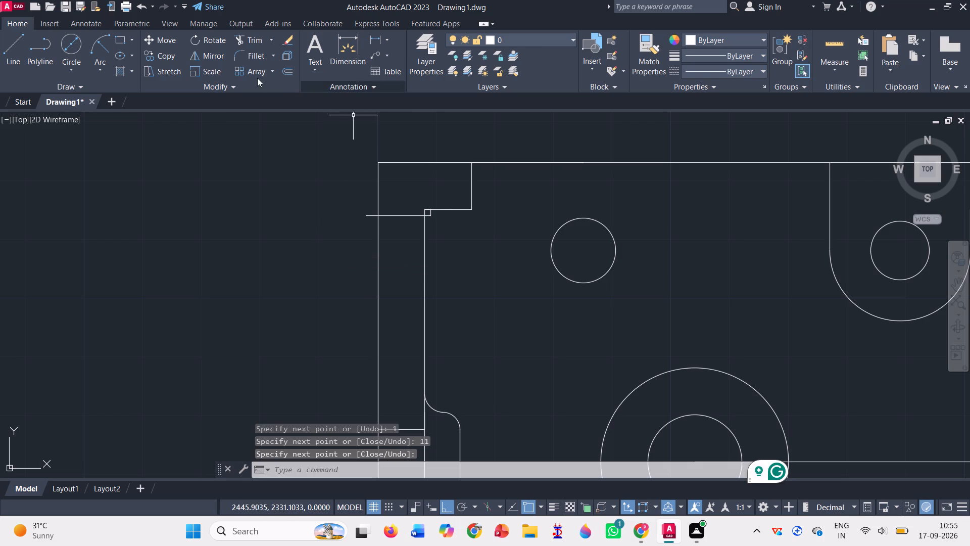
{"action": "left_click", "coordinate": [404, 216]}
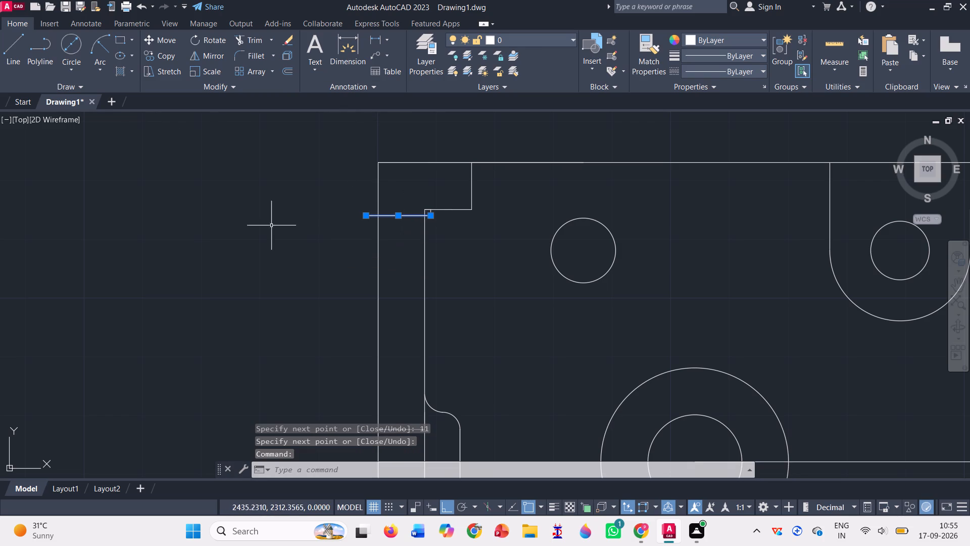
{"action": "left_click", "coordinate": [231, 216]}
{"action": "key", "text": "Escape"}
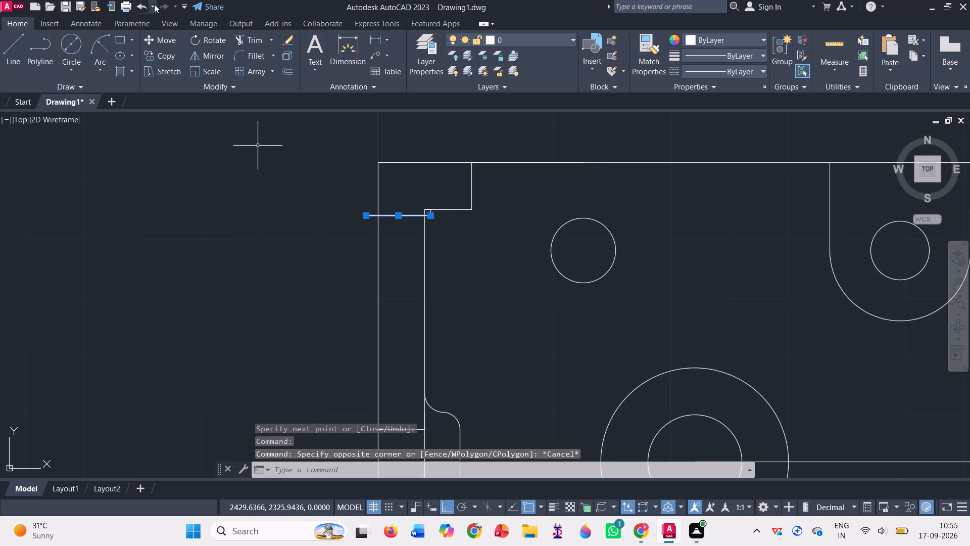
Draw a radius 1 arc from the 1-unit offset point on the cutout's horizontal edge to the inner vertical line, rounding their corner.
{"action": "left_click", "coordinate": [94, 50]}
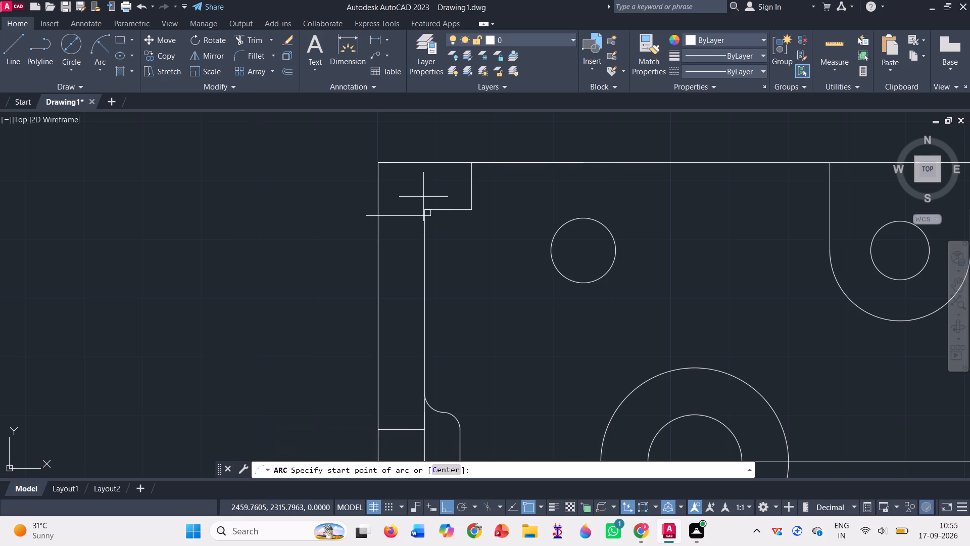
{"action": "scroll", "coordinate": [433, 200], "scroll_direction": "up", "scroll_amount": 2}
{"action": "left_click", "coordinate": [420, 227]}
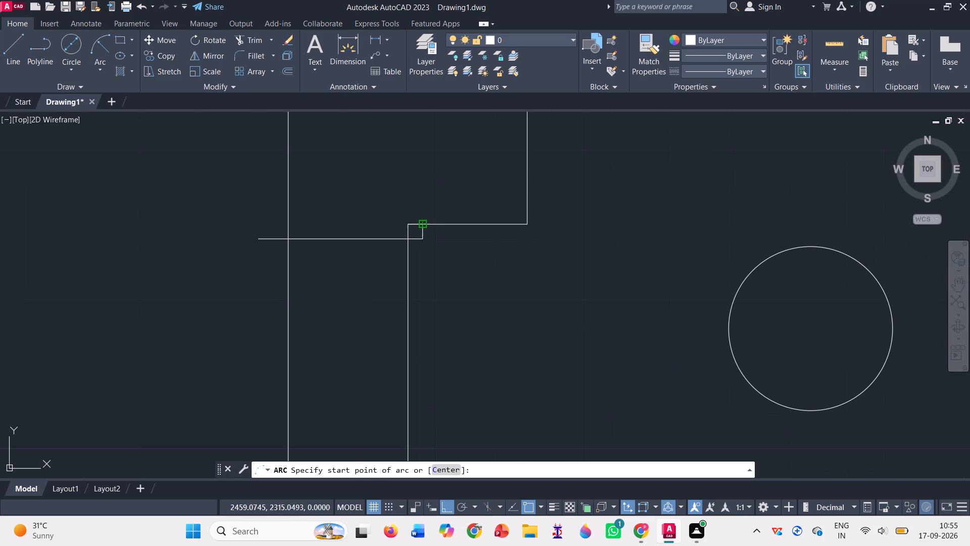
{"action": "left_click", "coordinate": [405, 243]}
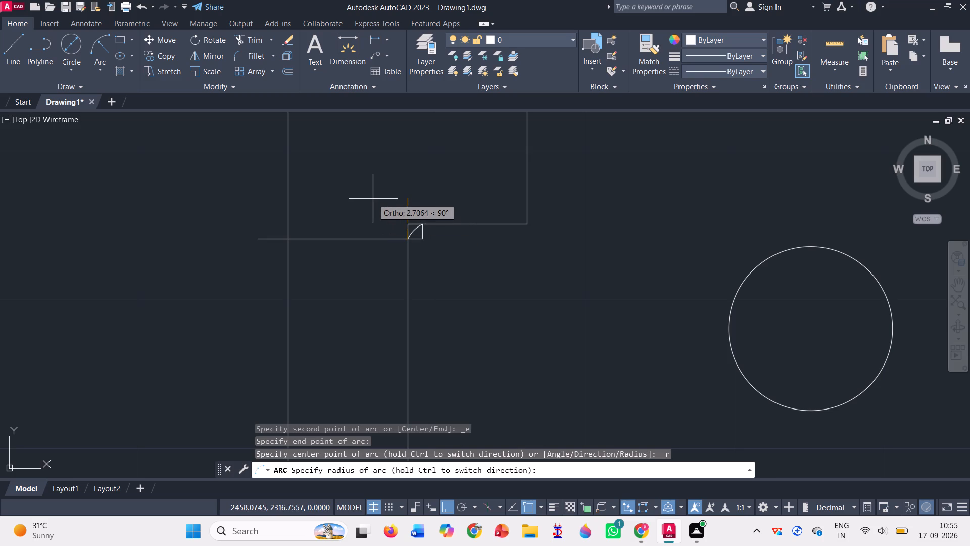
{"action": "key", "text": "1"}
{"action": "key", "text": "Return"}
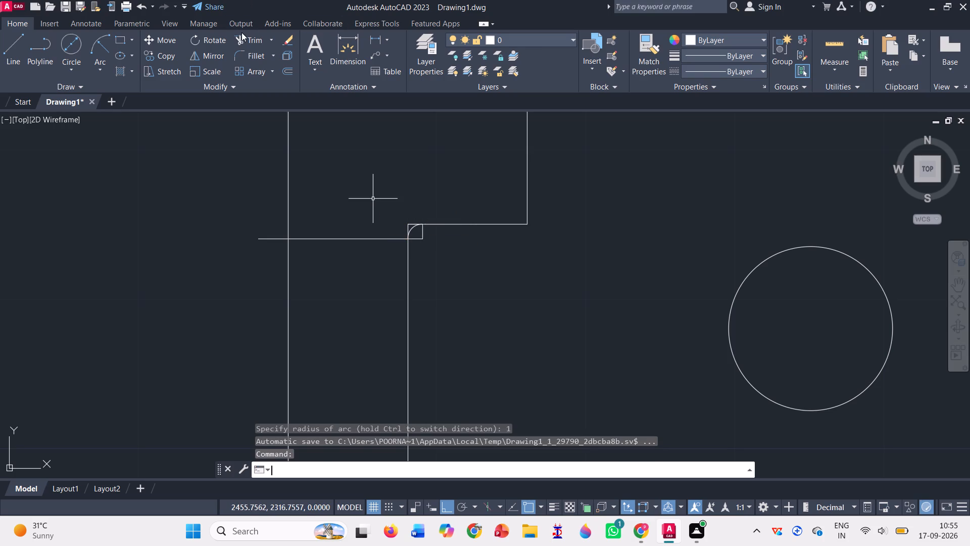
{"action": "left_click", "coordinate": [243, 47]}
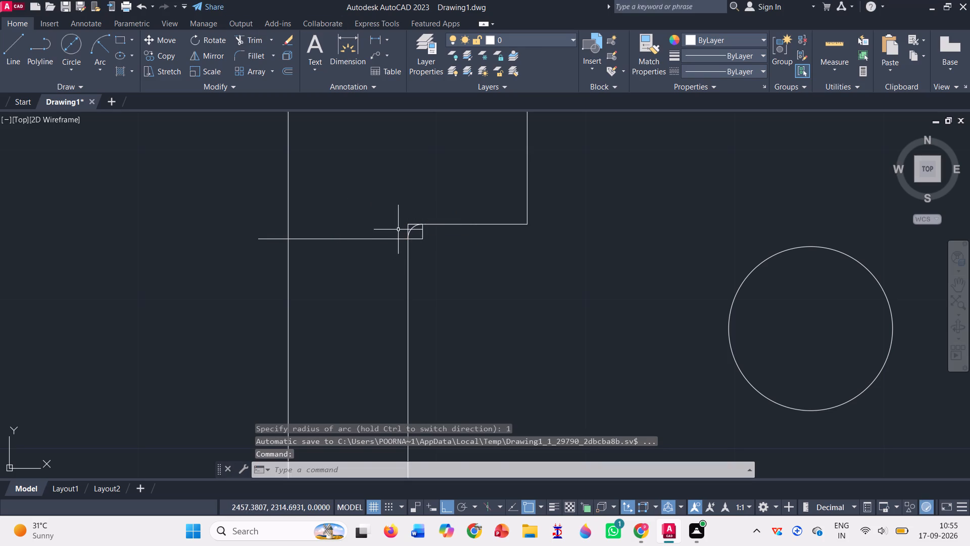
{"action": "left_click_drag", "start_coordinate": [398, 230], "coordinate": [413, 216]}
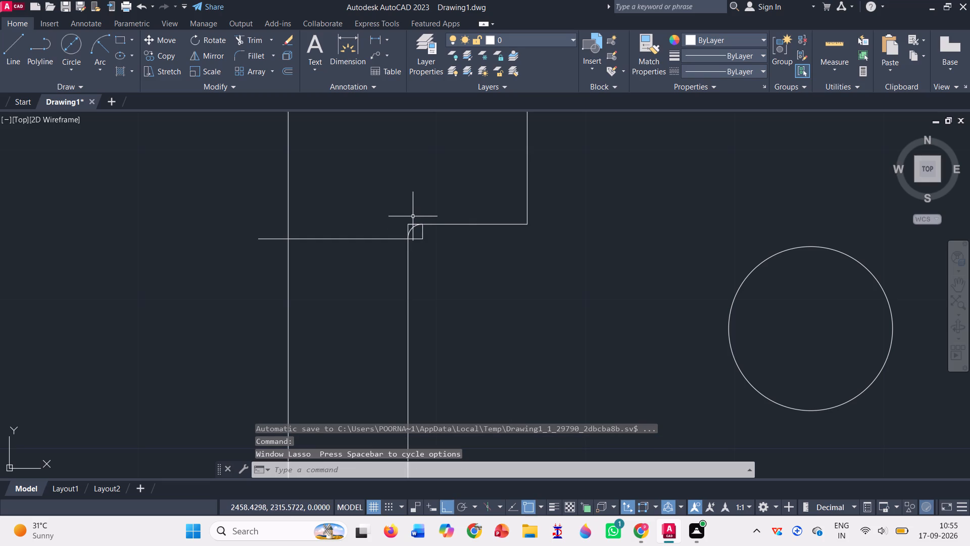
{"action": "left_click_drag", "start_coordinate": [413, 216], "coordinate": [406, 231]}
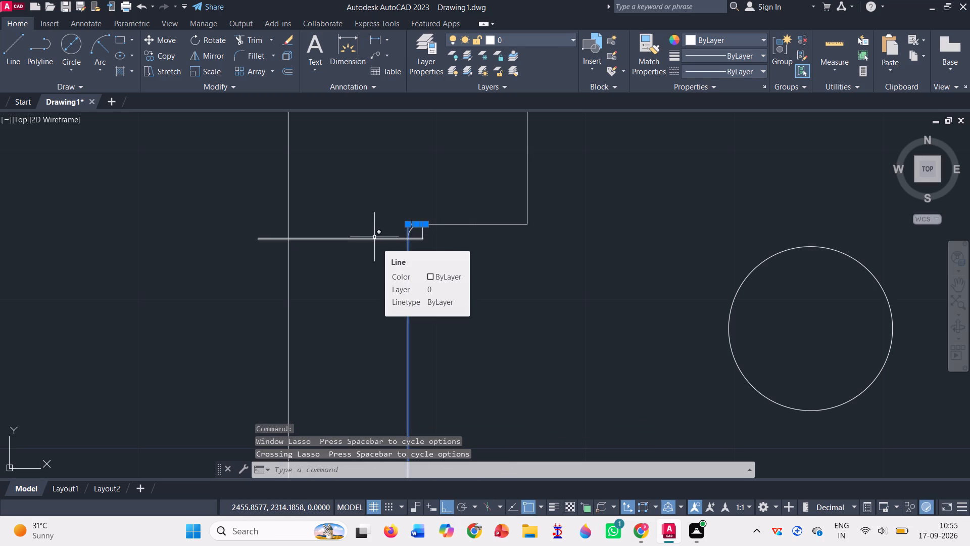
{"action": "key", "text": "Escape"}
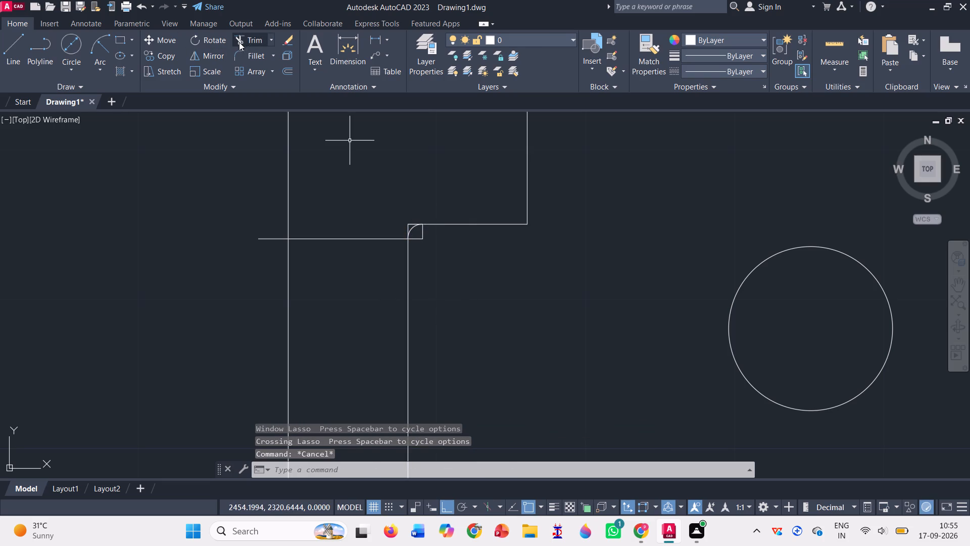
Trim away the helper lines and the square corner outside the arc at the inner vertical line's upper end.
{"action": "left_click", "coordinate": [243, 38]}
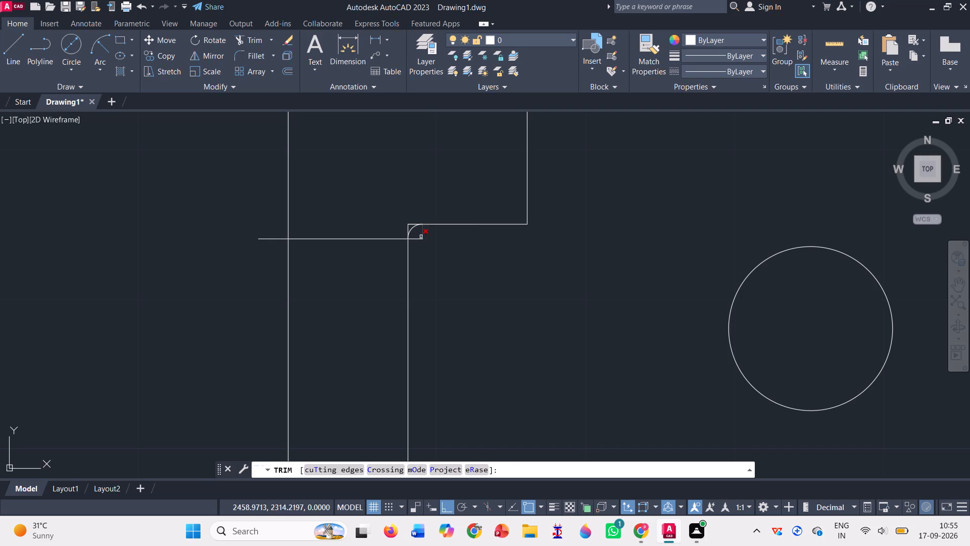
{"action": "left_click", "coordinate": [421, 237]}
{"action": "left_click", "coordinate": [418, 240]}
{"action": "left_click", "coordinate": [408, 225]}
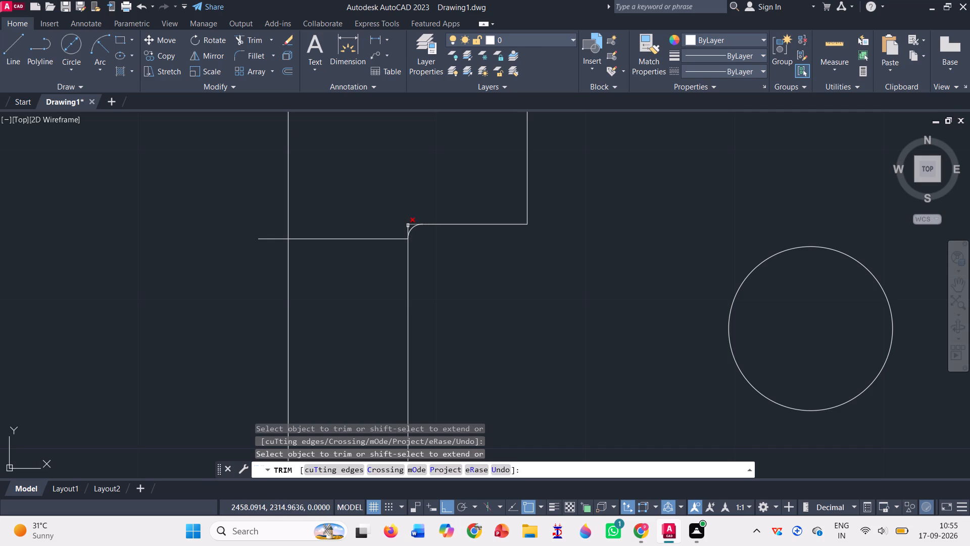
{"action": "left_click", "coordinate": [409, 225]}
{"action": "left_click", "coordinate": [409, 225]}
{"action": "left_click", "coordinate": [380, 240]}
{"action": "left_click", "coordinate": [267, 240]}
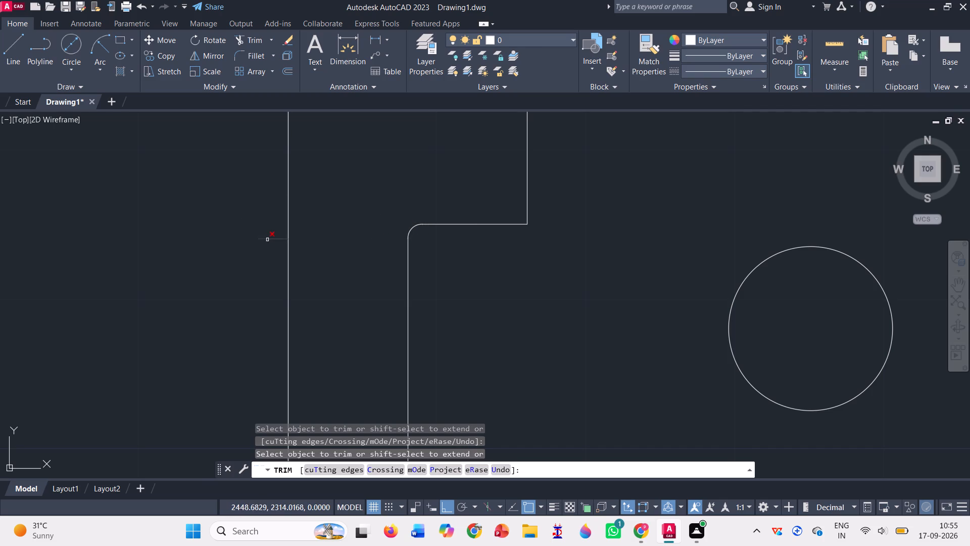
Draw connected helper lines from the upper-left cutout's lower-right corner: 1 up, 1 left and 1 down.
{"action": "left_click", "coordinate": [14, 42]}
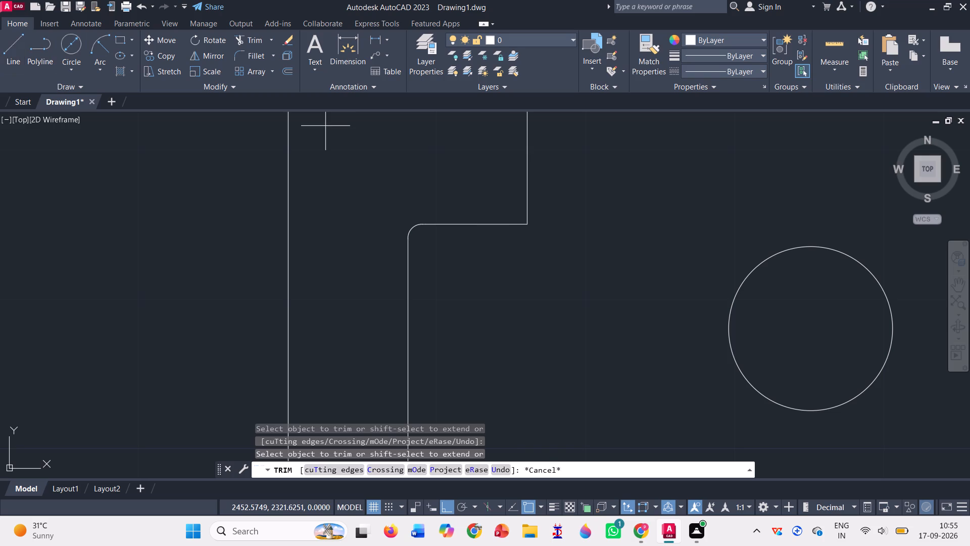
{"action": "left_click", "coordinate": [524, 224]}
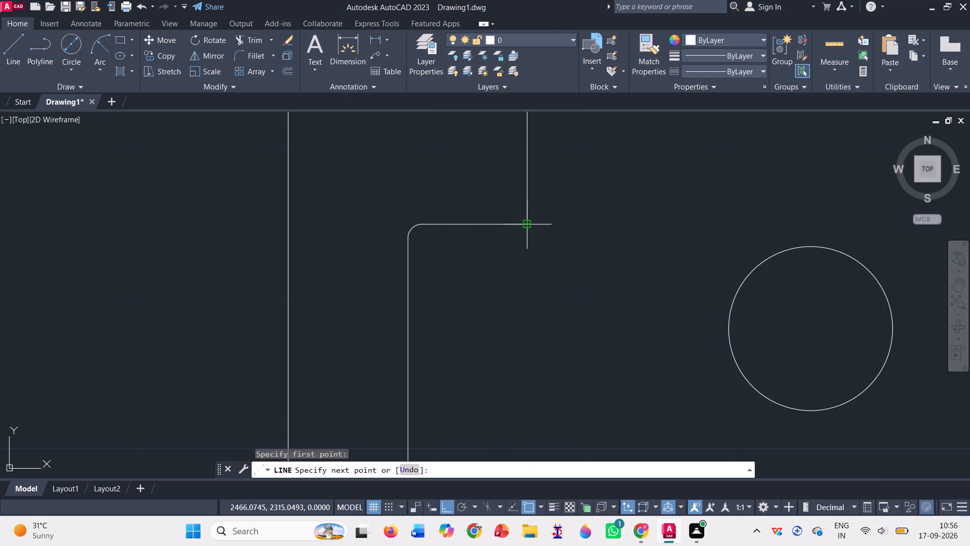
{"action": "key", "text": "1"}
{"action": "key", "text": "Return"}
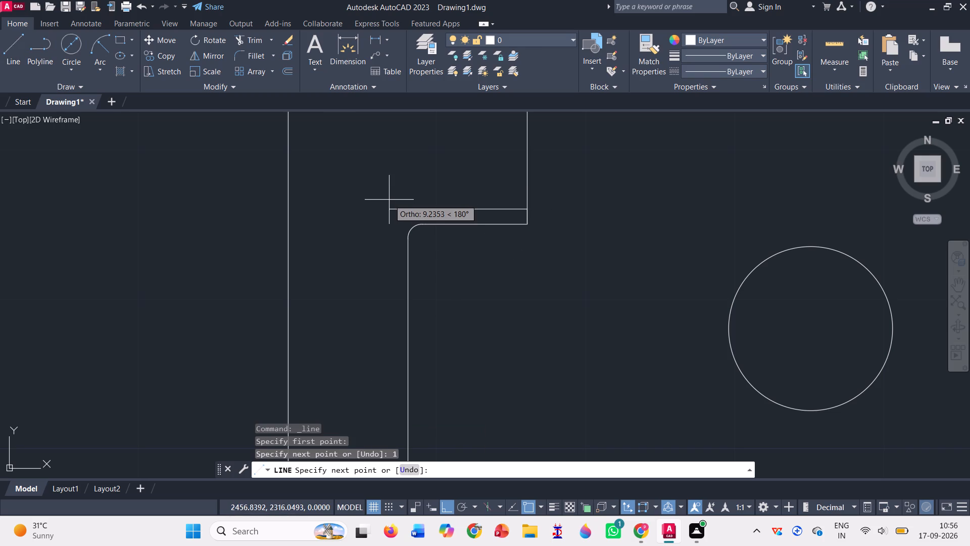
{"action": "key", "text": "1"}
{"action": "key", "text": "Return"}
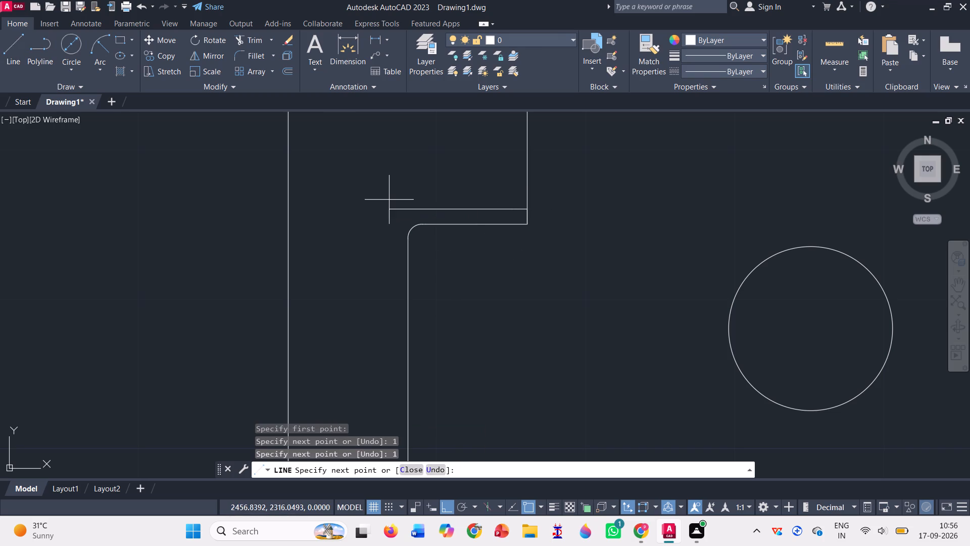
{"action": "key", "text": "1"}
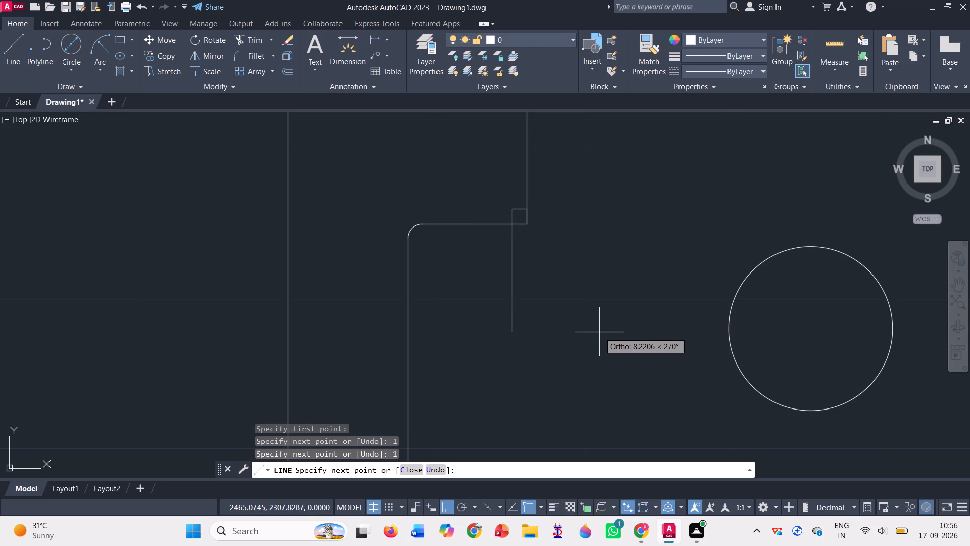
{"action": "key", "text": "Return"}
{"action": "key", "text": "Escape"}
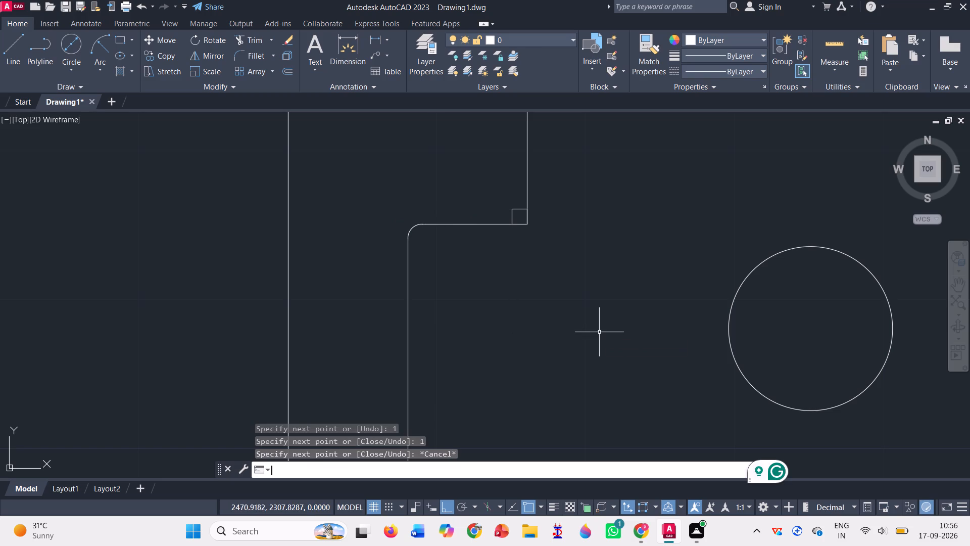
Draw a radius 1 arc from the helper square's lower-left corner to its upper-right corner, rounding the cutout's lower-right corner.
{"action": "left_click", "coordinate": [108, 44]}
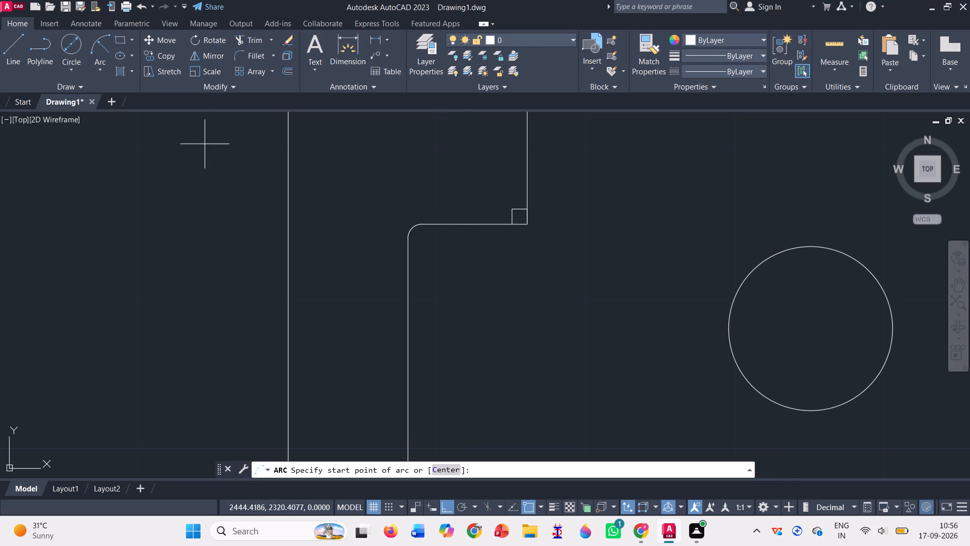
{"action": "left_click", "coordinate": [514, 226]}
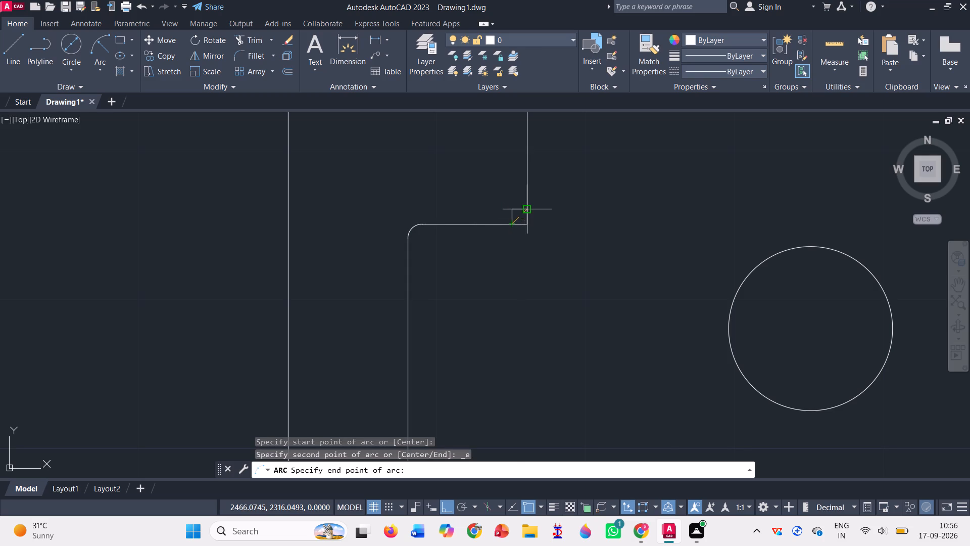
{"action": "left_click", "coordinate": [525, 207]}
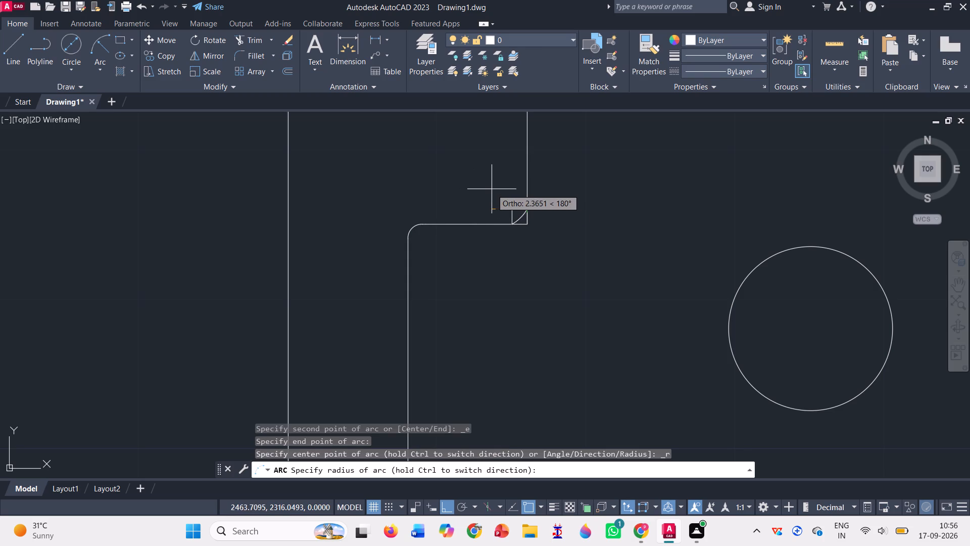
{"action": "key", "text": "1"}
{"action": "key", "text": "Return"}
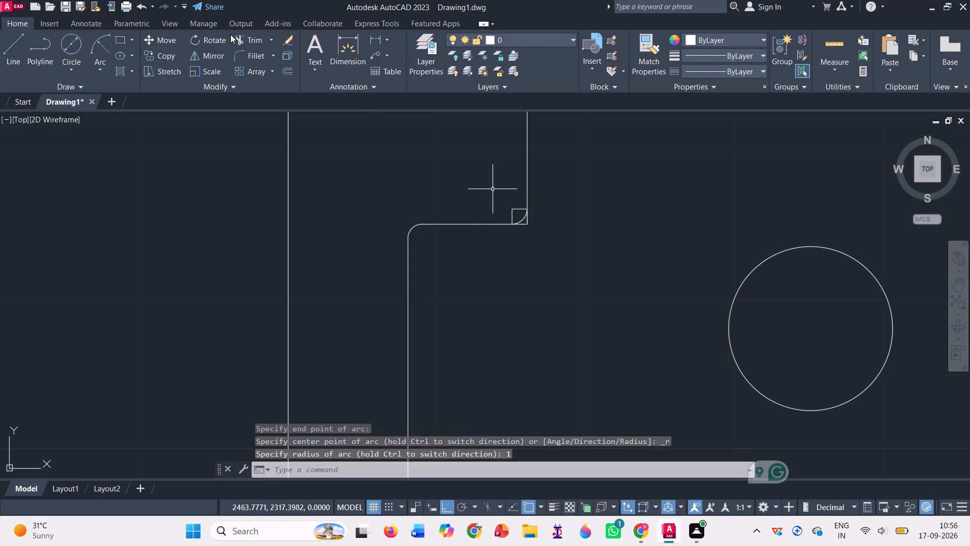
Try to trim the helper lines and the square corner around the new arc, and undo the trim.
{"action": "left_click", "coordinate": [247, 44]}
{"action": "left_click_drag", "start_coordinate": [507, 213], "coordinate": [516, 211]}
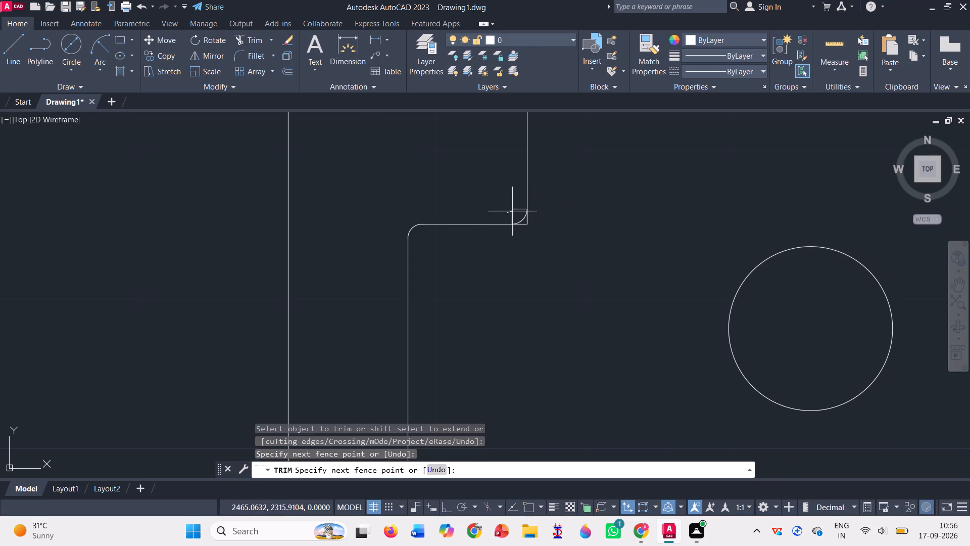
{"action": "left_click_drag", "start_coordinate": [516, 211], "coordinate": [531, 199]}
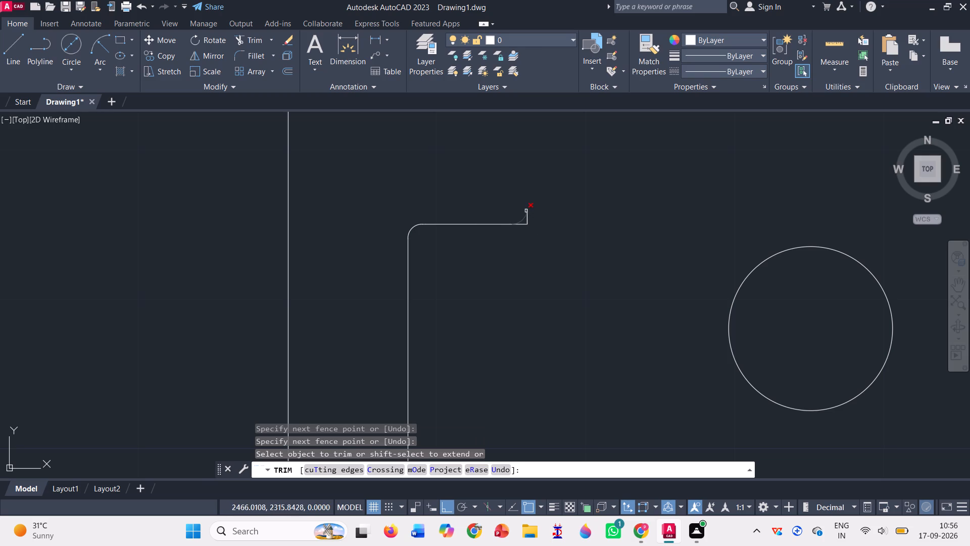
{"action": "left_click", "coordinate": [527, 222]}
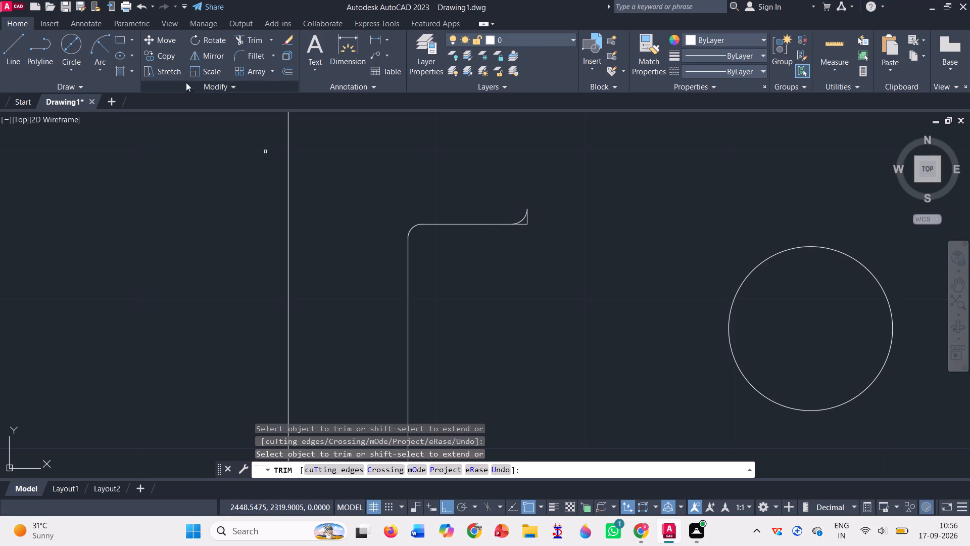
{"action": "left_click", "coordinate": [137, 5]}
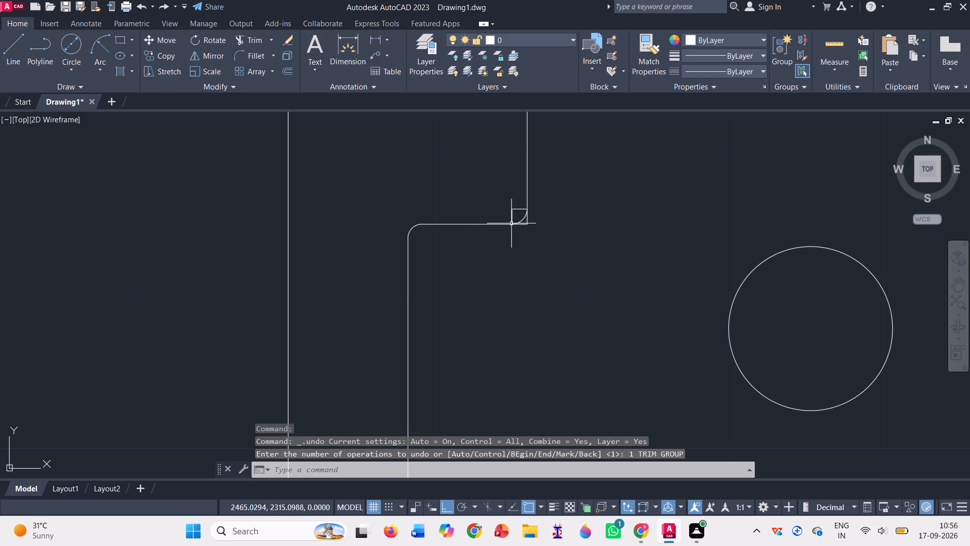
Erase the helper square's top and left lines beside the new arc.
{"action": "left_click_drag", "start_coordinate": [514, 204], "coordinate": [503, 217]}
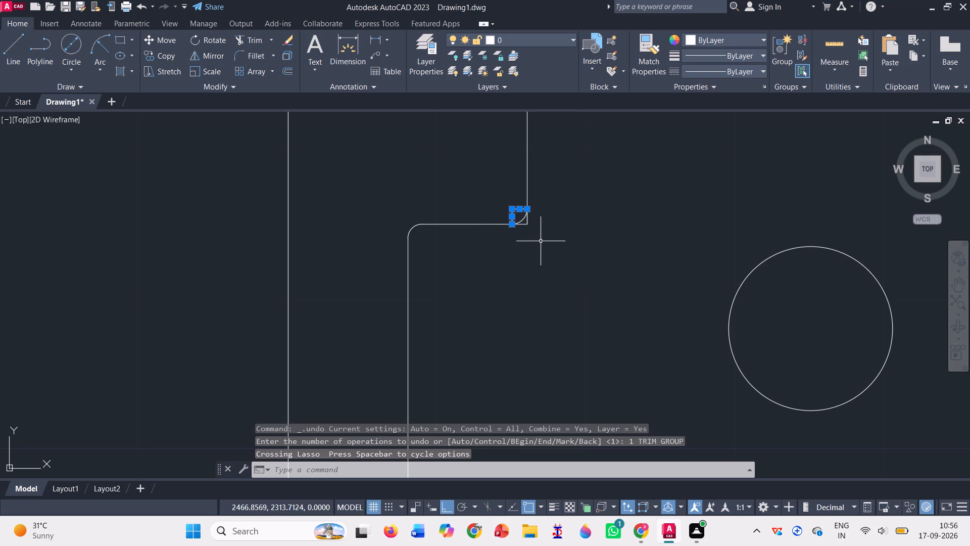
{"action": "key", "text": "Delete"}
Trim away the square corner lines outside the arc at the cutout's lower-right corner.
{"action": "left_click", "coordinate": [258, 44]}
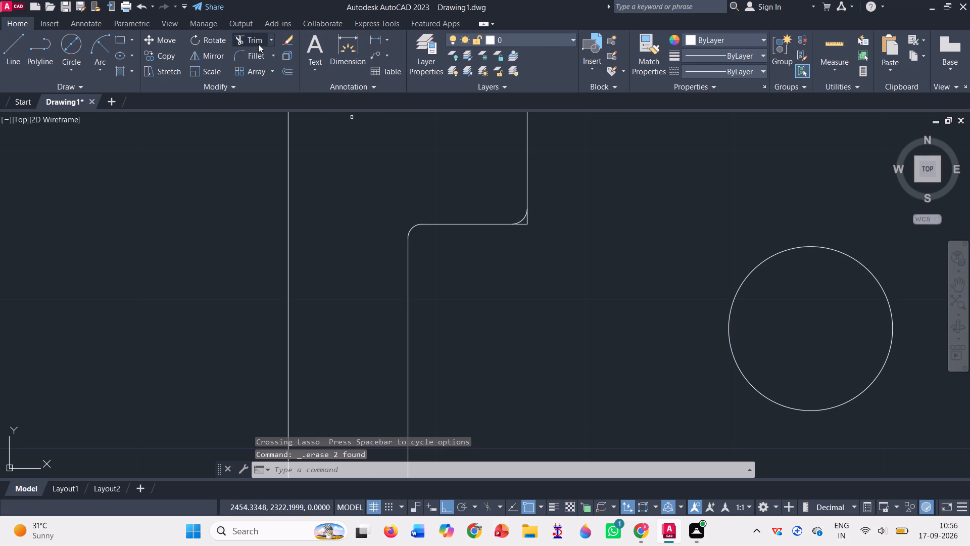
{"action": "scroll", "coordinate": [527, 230], "scroll_direction": "up", "scroll_amount": 4}
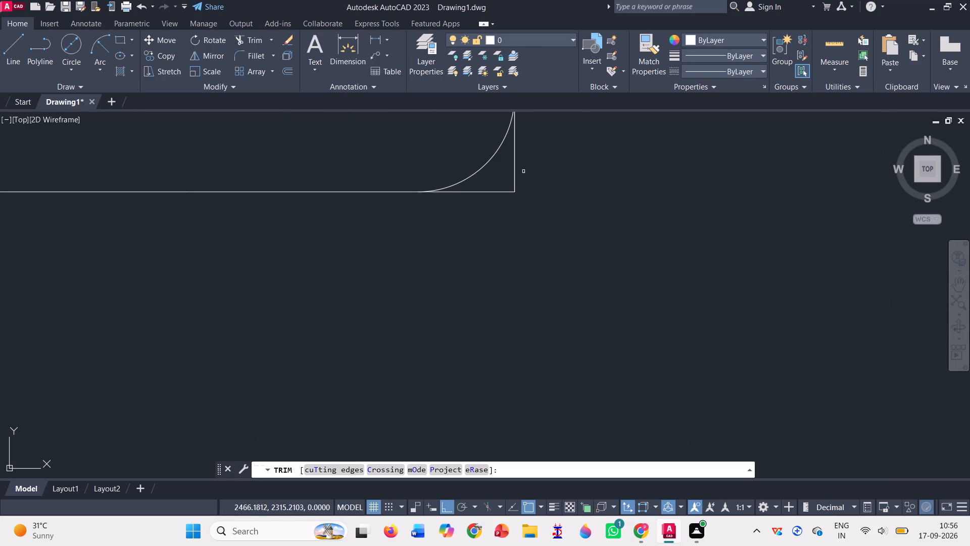
{"action": "left_click_drag", "start_coordinate": [523, 140], "coordinate": [469, 202]}
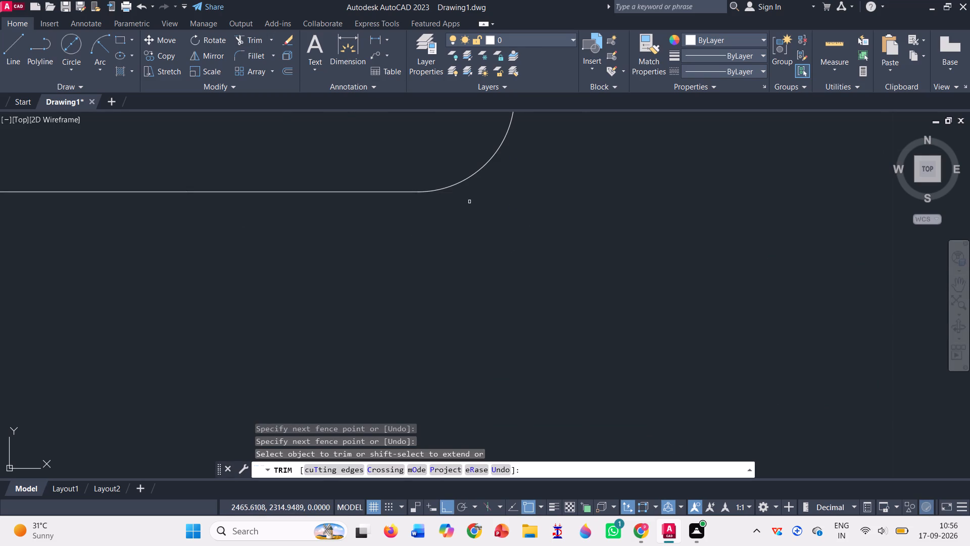
Draw a vertical line from the arc's upper end to the plate's top edge, restoring the cutout's right side.
{"action": "scroll", "coordinate": [618, 307], "scroll_direction": "down", "scroll_amount": 4}
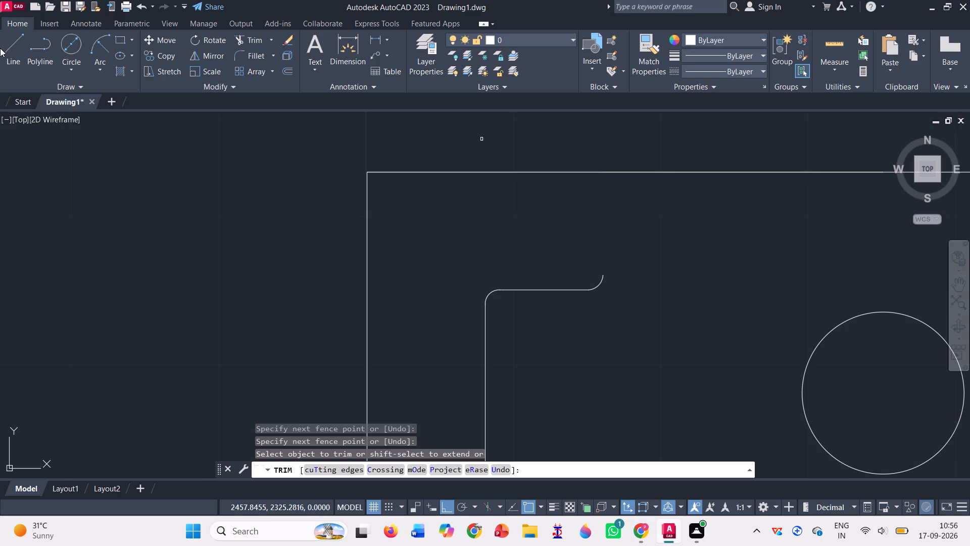
{"action": "left_click", "coordinate": [11, 47]}
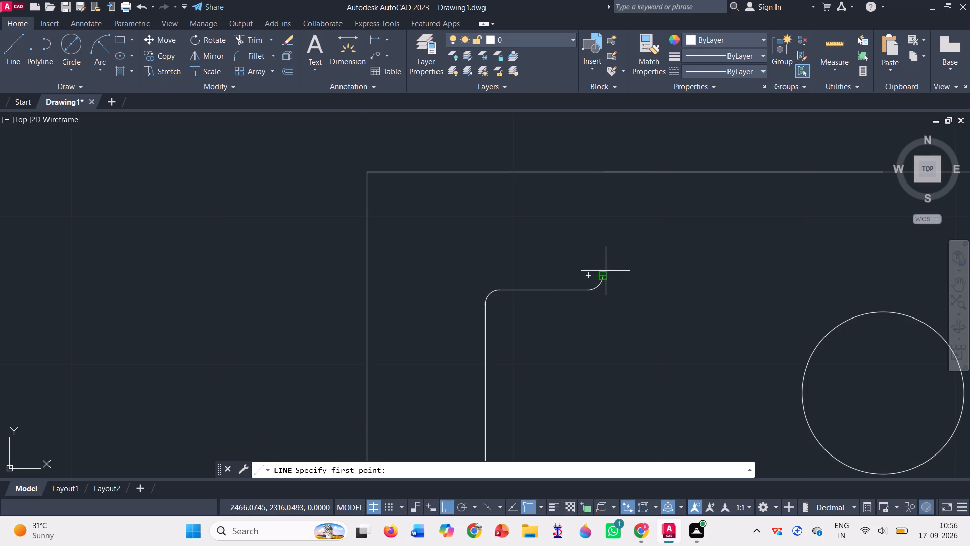
{"action": "left_click", "coordinate": [602, 272]}
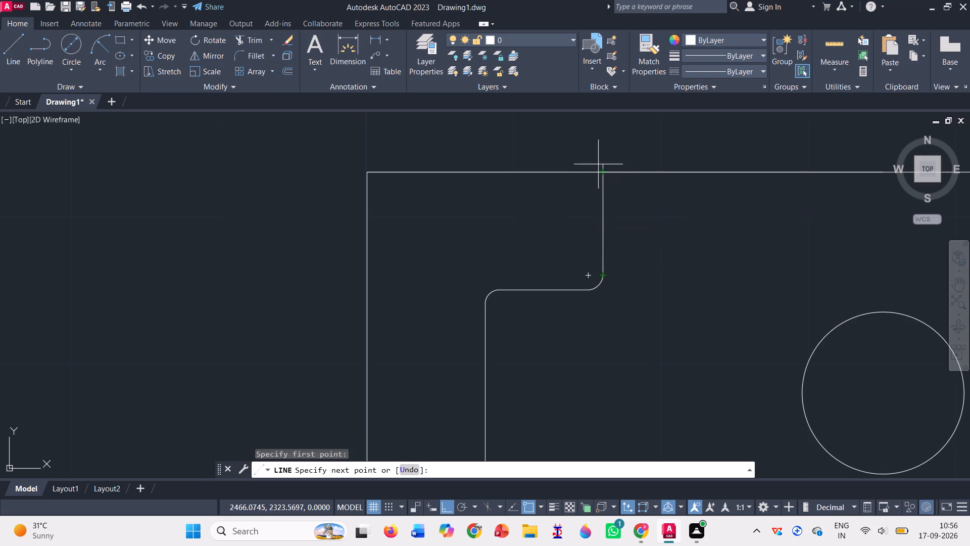
{"action": "left_click", "coordinate": [601, 173]}
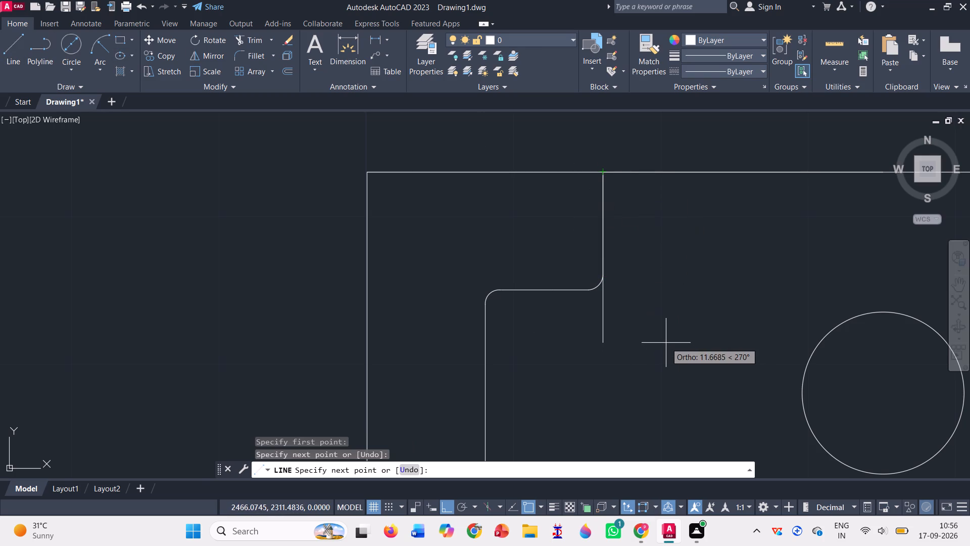
{"action": "key", "text": "Escape"}
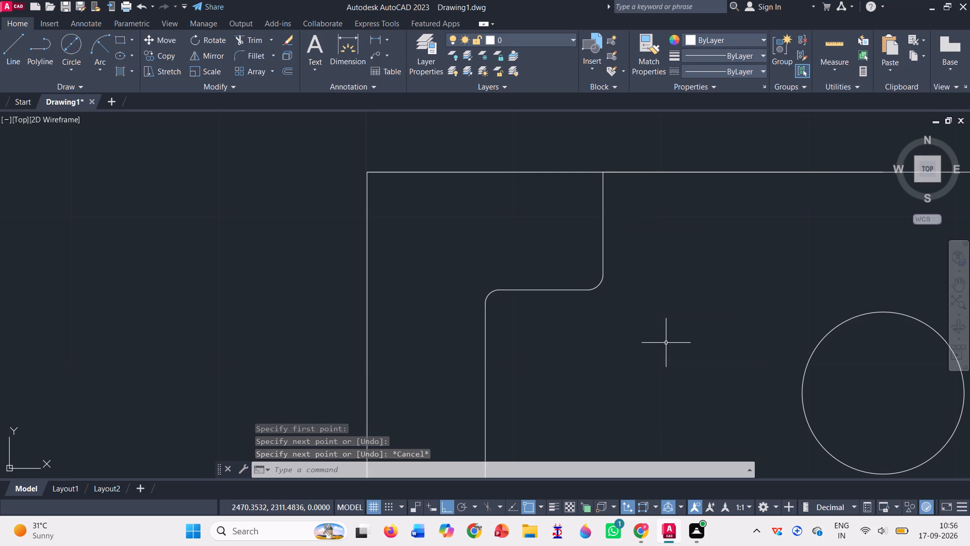
Trim away the construction lines linking the large concentric circles and the small hole near the plate's right edge to that edge.
{"action": "scroll", "coordinate": [666, 343], "scroll_direction": "down", "scroll_amount": 1}
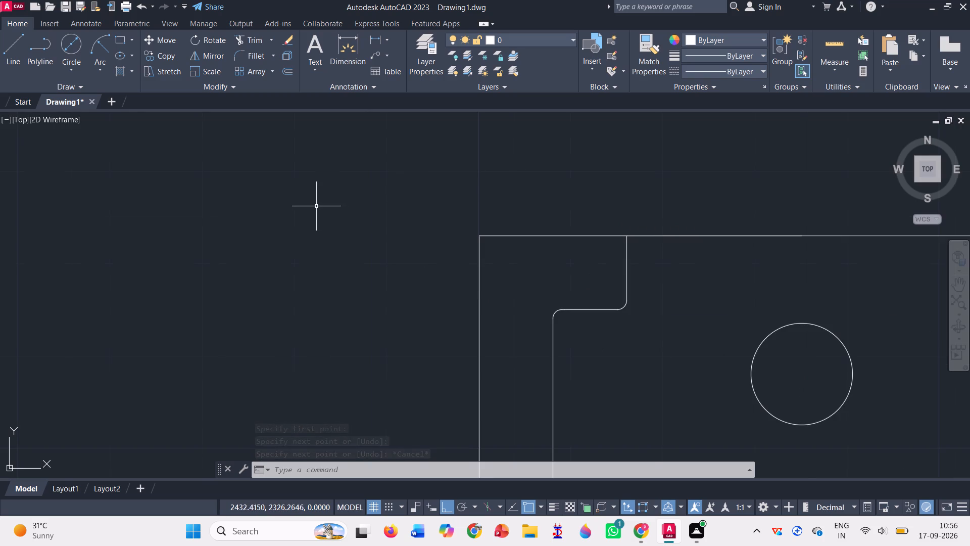
{"action": "scroll", "coordinate": [316, 206], "scroll_direction": "down", "scroll_amount": 2}
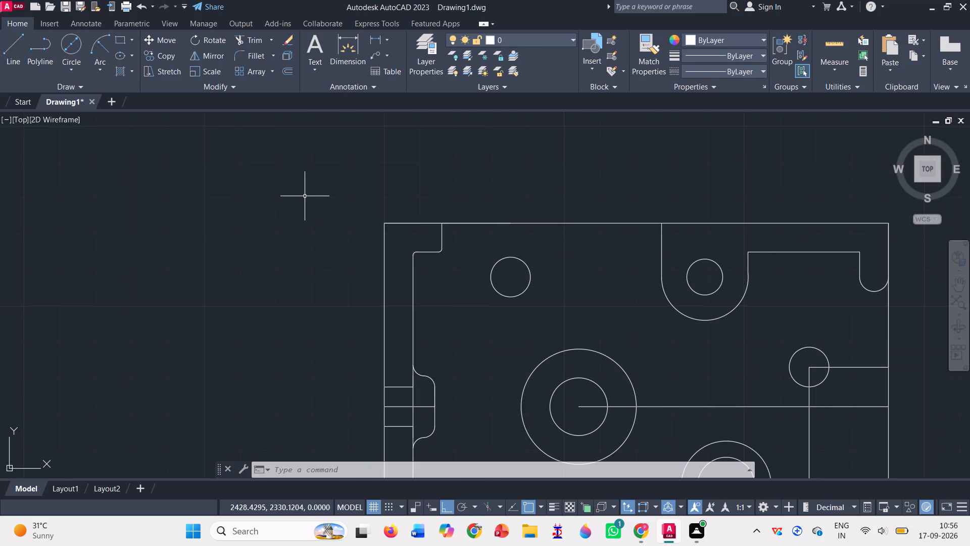
{"action": "scroll", "coordinate": [305, 196], "scroll_direction": "down", "scroll_amount": 2}
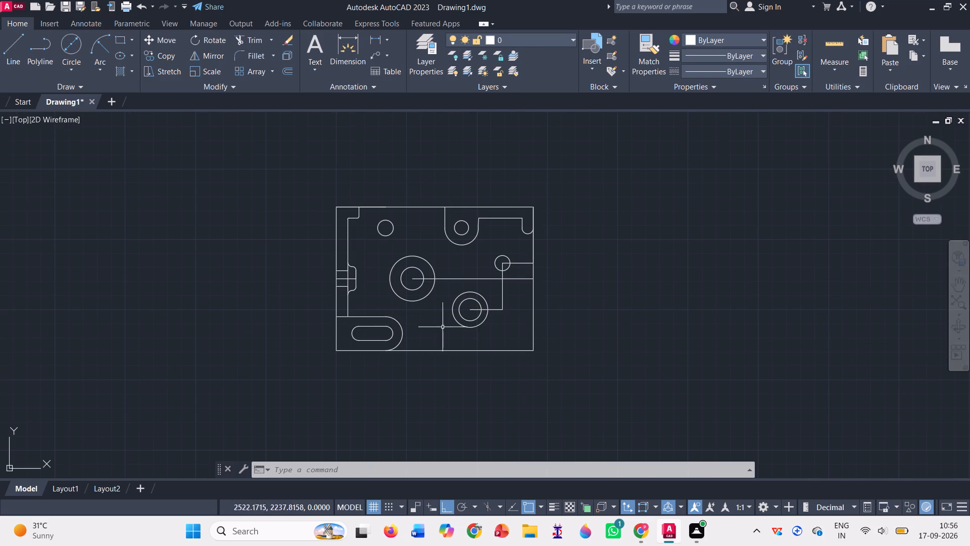
{"action": "left_click", "coordinate": [244, 33]}
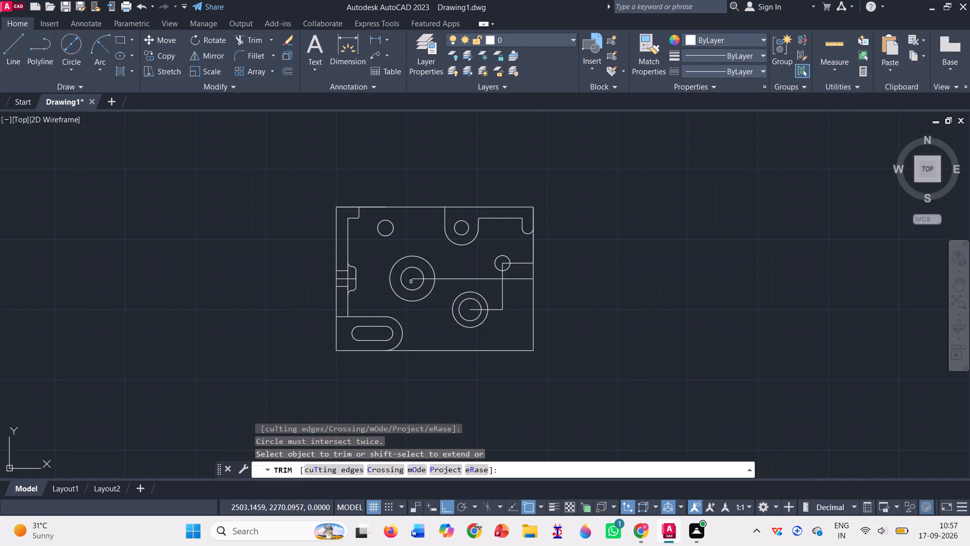
{"action": "left_click", "coordinate": [415, 281]}
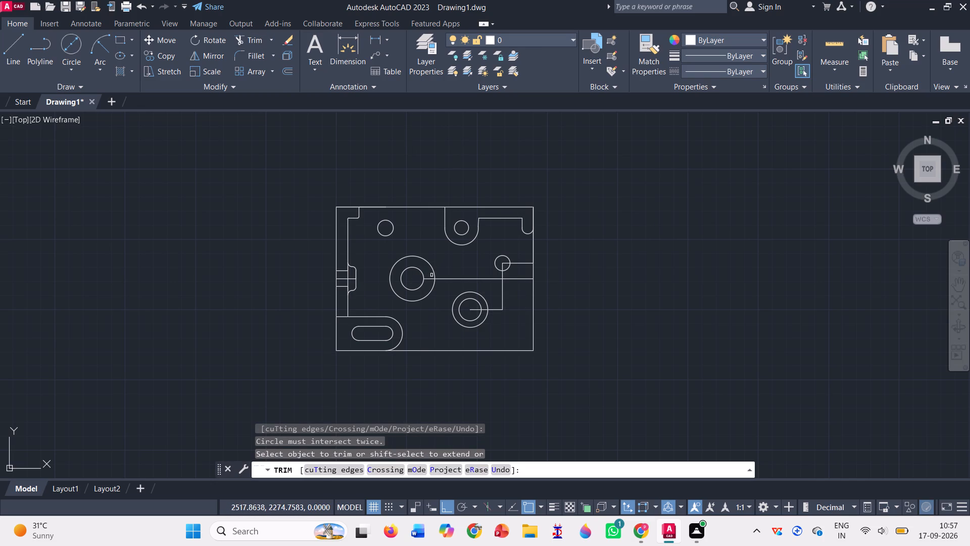
{"action": "left_click_drag", "start_coordinate": [430, 277], "coordinate": [425, 287]}
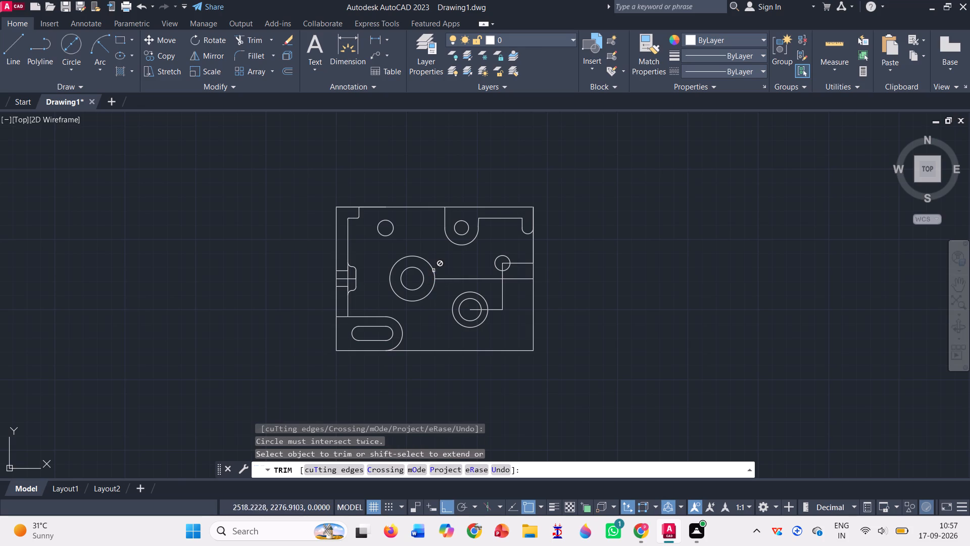
{"action": "left_click_drag", "start_coordinate": [442, 273], "coordinate": [476, 288]}
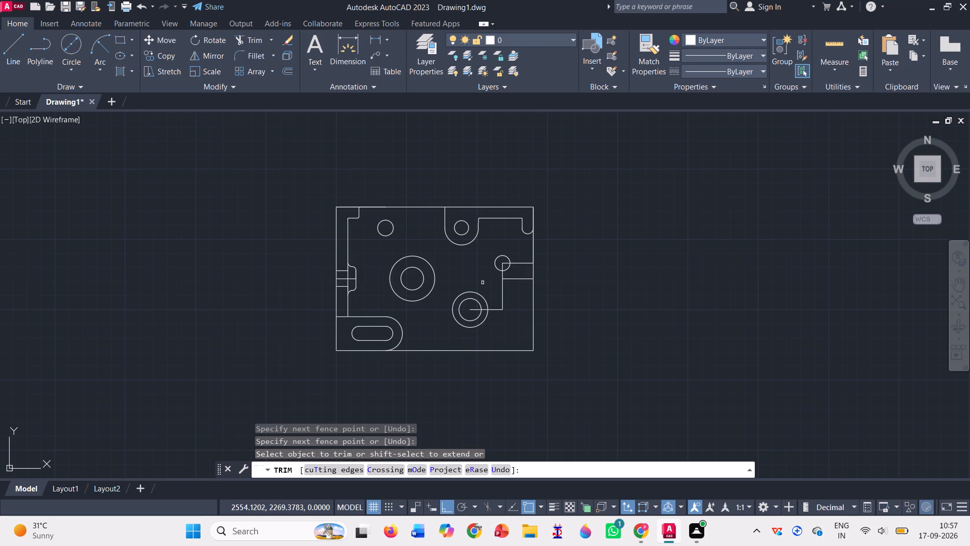
{"action": "left_click_drag", "start_coordinate": [482, 283], "coordinate": [513, 317]}
{"action": "left_click_drag", "start_coordinate": [517, 255], "coordinate": [517, 284]}
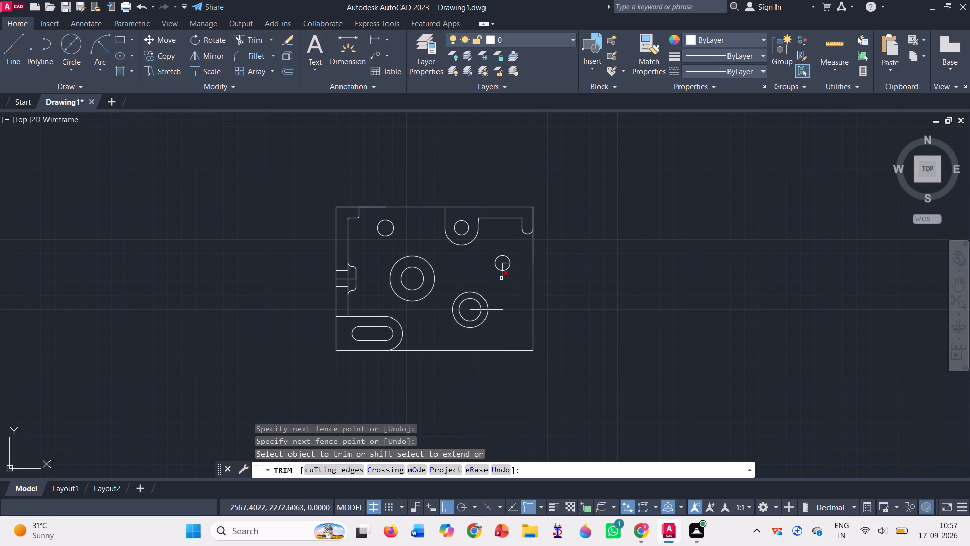
{"action": "left_click", "coordinate": [501, 278]}
{"action": "left_click", "coordinate": [501, 266]}
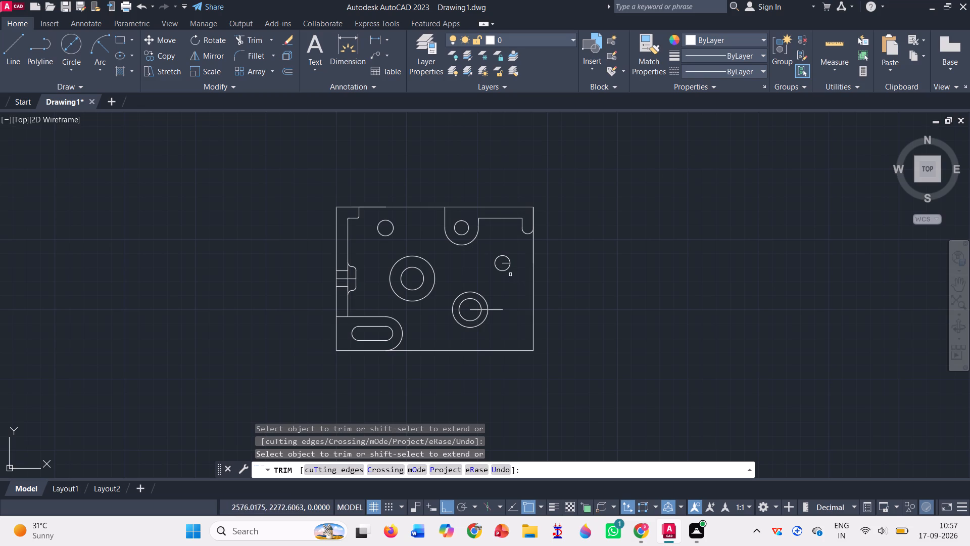
{"action": "scroll", "coordinate": [505, 271], "scroll_direction": "up", "scroll_amount": 2}
{"action": "left_click", "coordinate": [503, 250]}
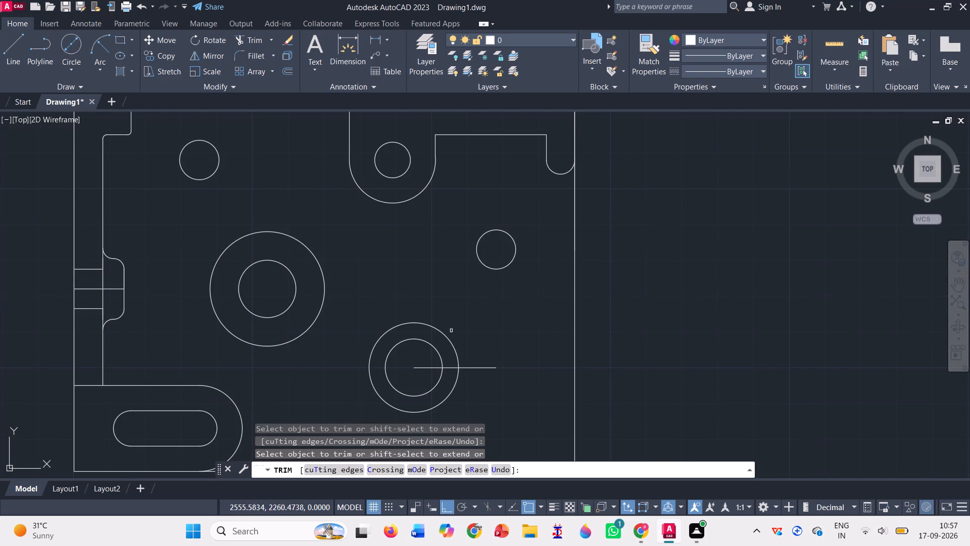
Trim away the horizontal construction line running right from the centre of the lower pair of concentric circles.
{"action": "left_click", "coordinate": [487, 373]}
{"action": "left_click", "coordinate": [486, 355]}
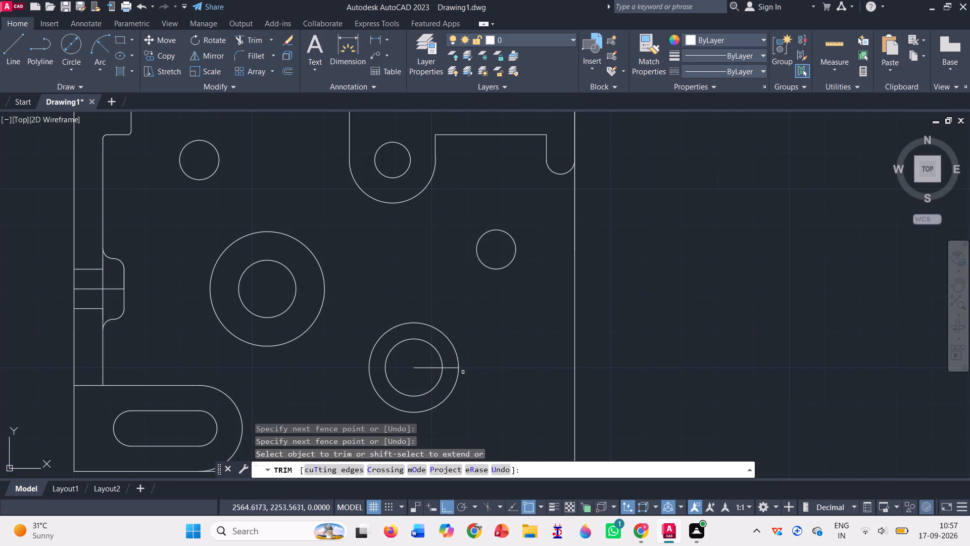
{"action": "left_click", "coordinate": [450, 368]}
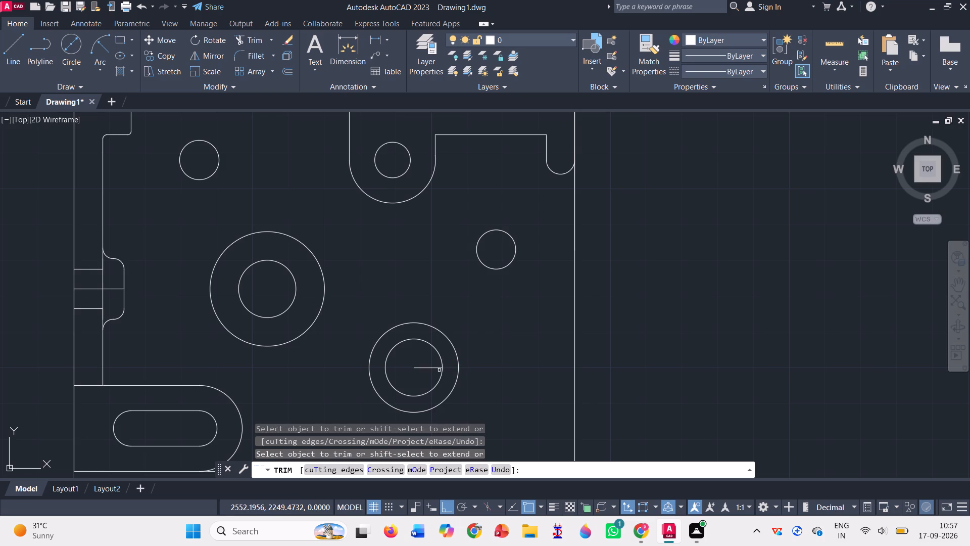
{"action": "left_click", "coordinate": [431, 368]}
{"action": "scroll", "coordinate": [716, 279], "scroll_direction": "down", "scroll_amount": 1}
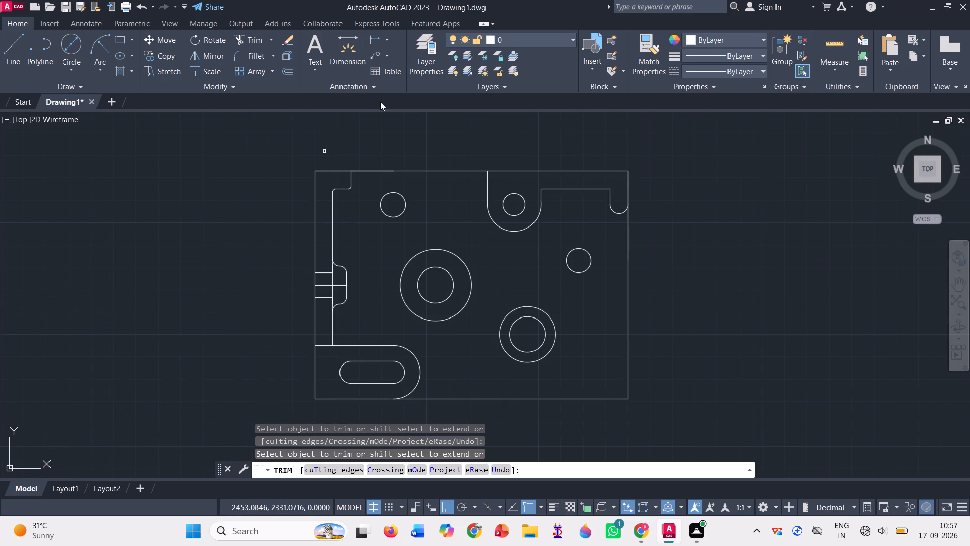
Add a horizontal linear dimension above the plate from its upper-left corner to the point above the upper-left hole's centre.
{"action": "left_click", "coordinate": [373, 39]}
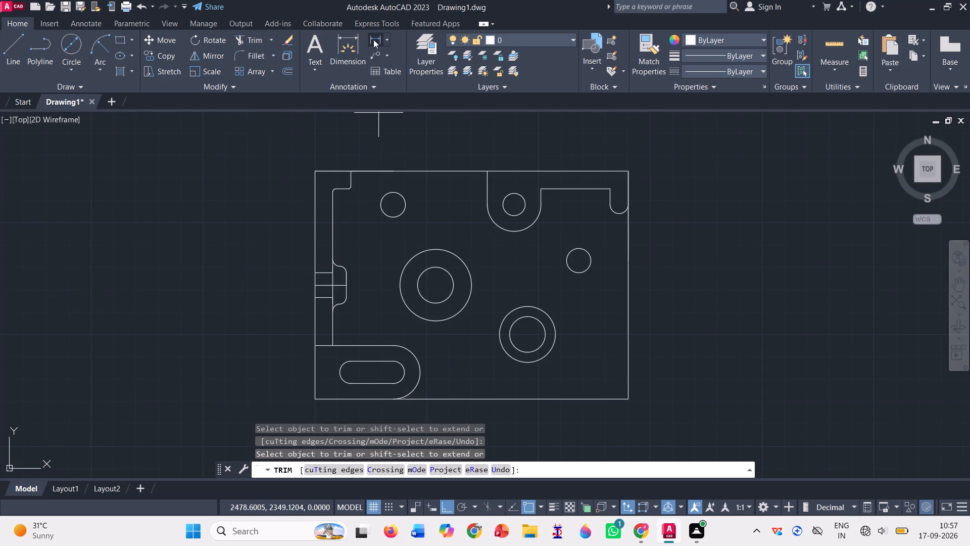
{"action": "left_click", "coordinate": [314, 170]}
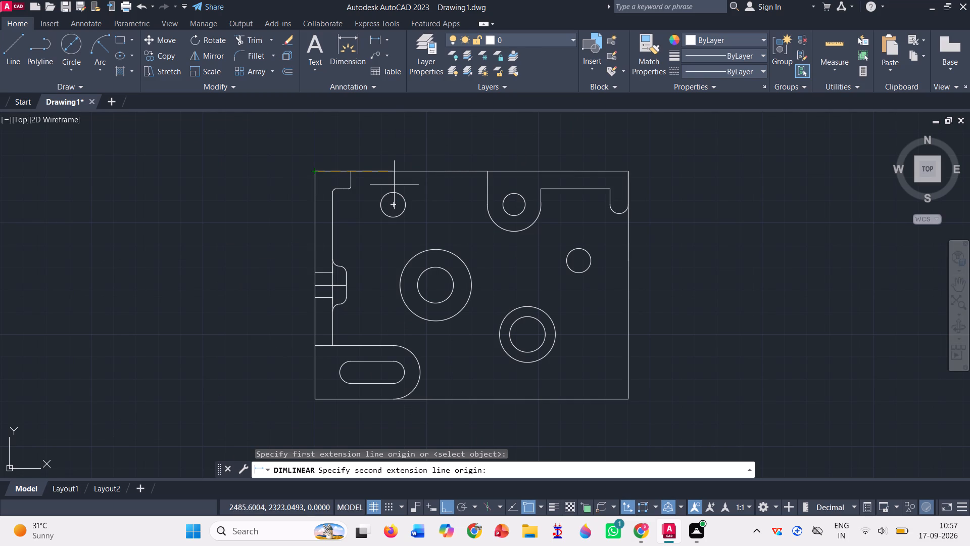
{"action": "left_click", "coordinate": [392, 172]}
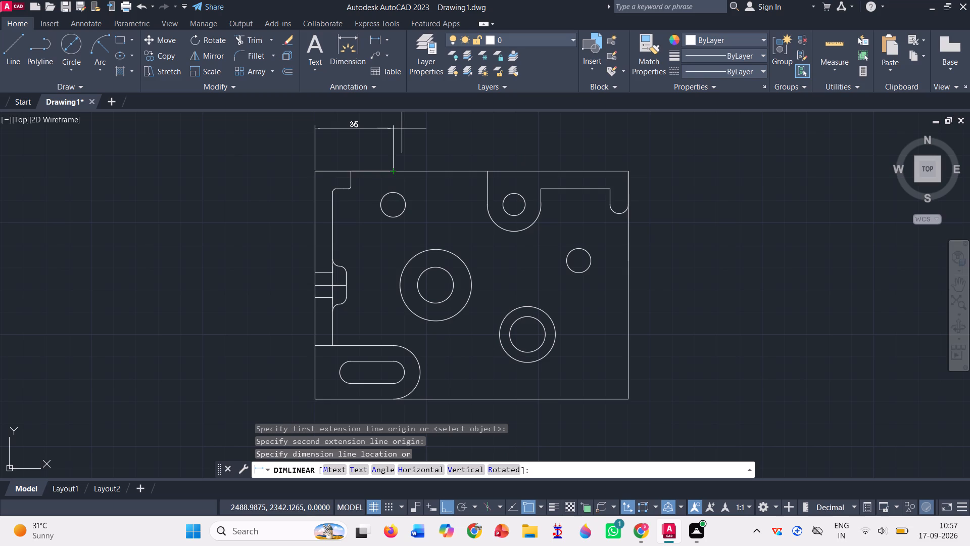
{"action": "left_click", "coordinate": [400, 157]}
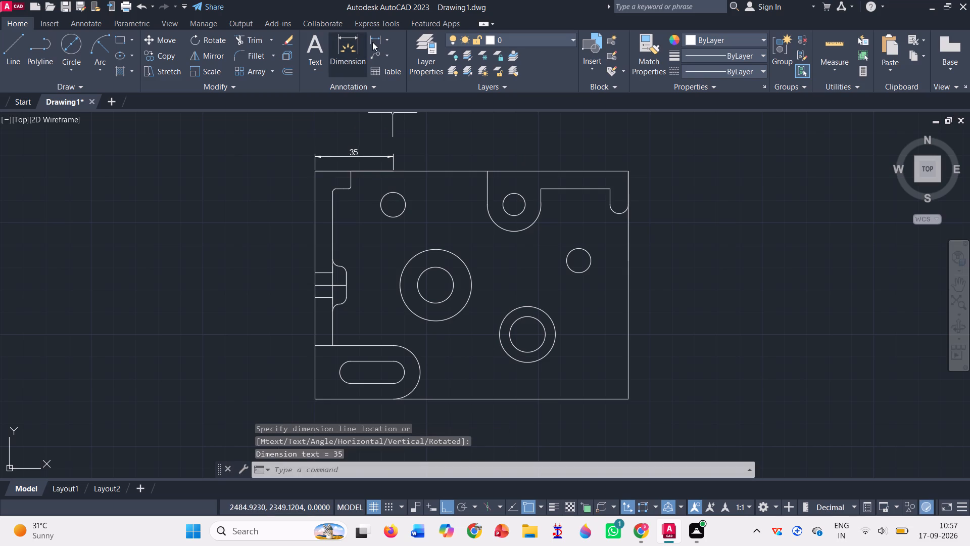
Add a 54 horizontal linear dimension from the point above the upper-left hole's centre rightward, in line with the first dimension.
{"action": "left_click", "coordinate": [377, 42]}
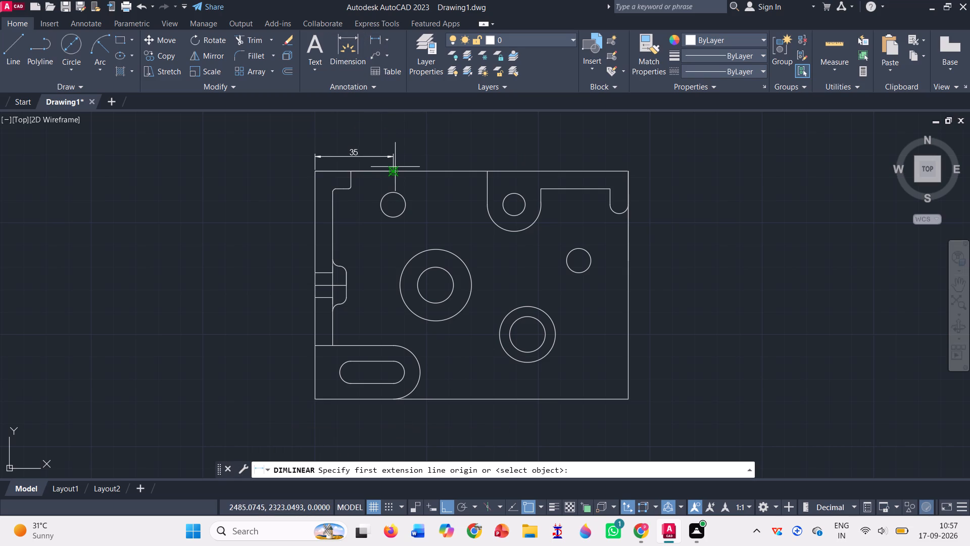
{"action": "left_click", "coordinate": [395, 167]}
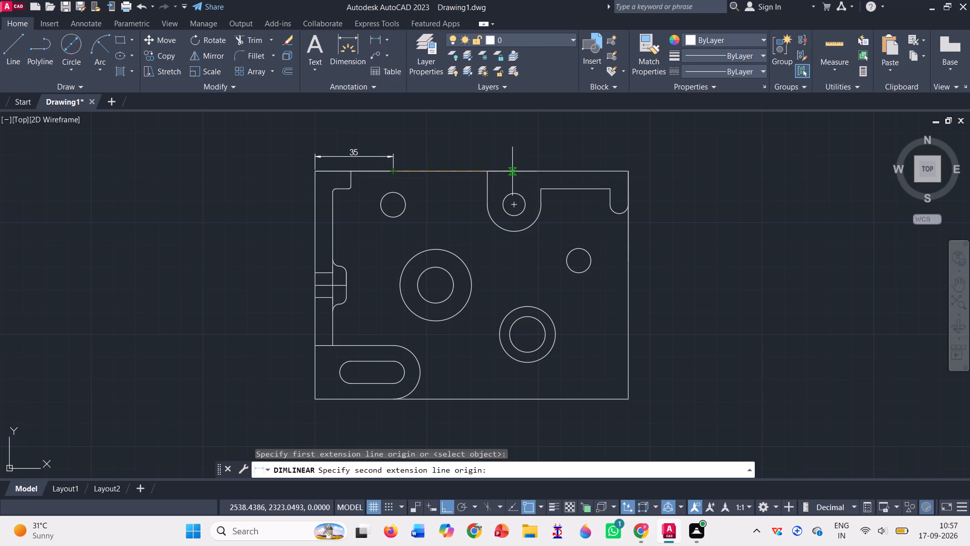
{"action": "type", "text": "54"}
{"action": "key", "text": "Return"}
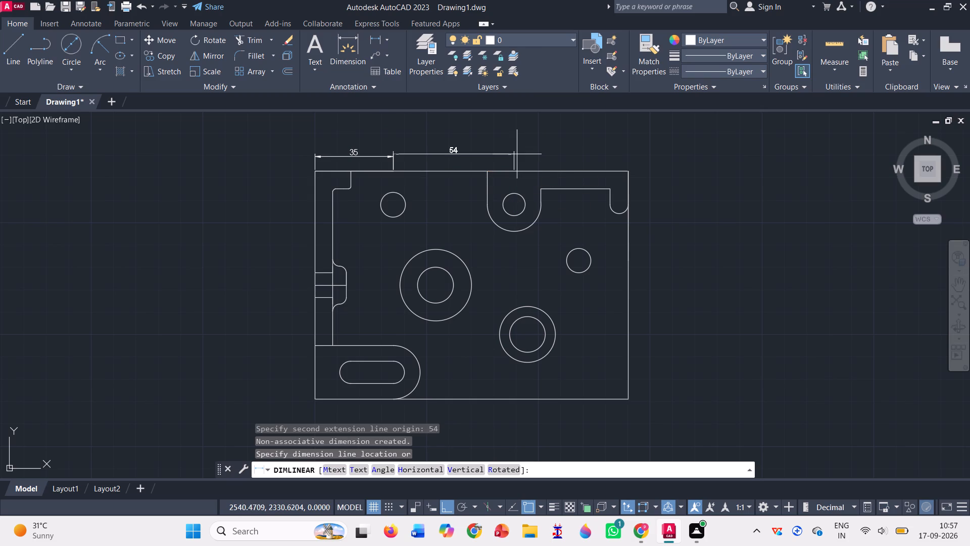
{"action": "left_click", "coordinate": [514, 157]}
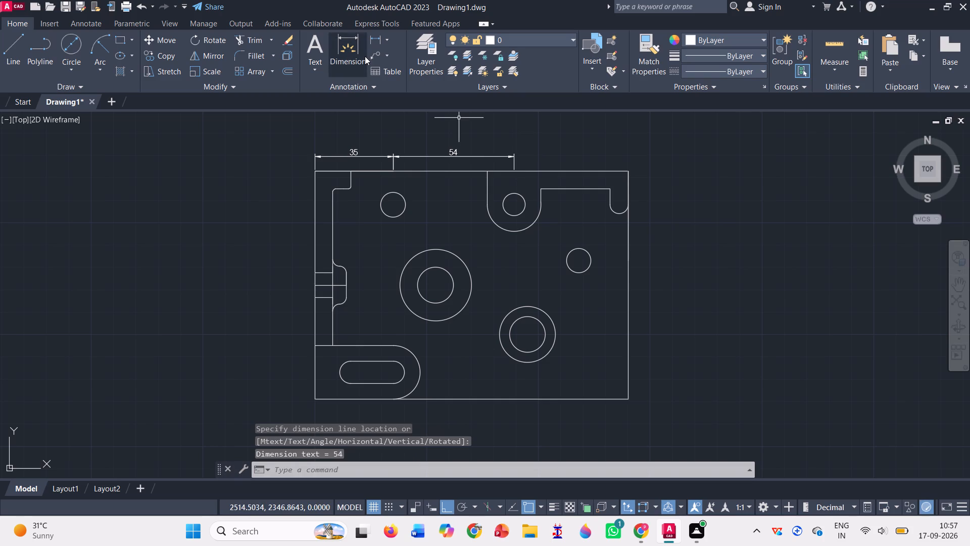
Dimension the plate's overall width along its top edge, placing the dimension above the two shorter ones.
{"action": "left_click", "coordinate": [376, 45]}
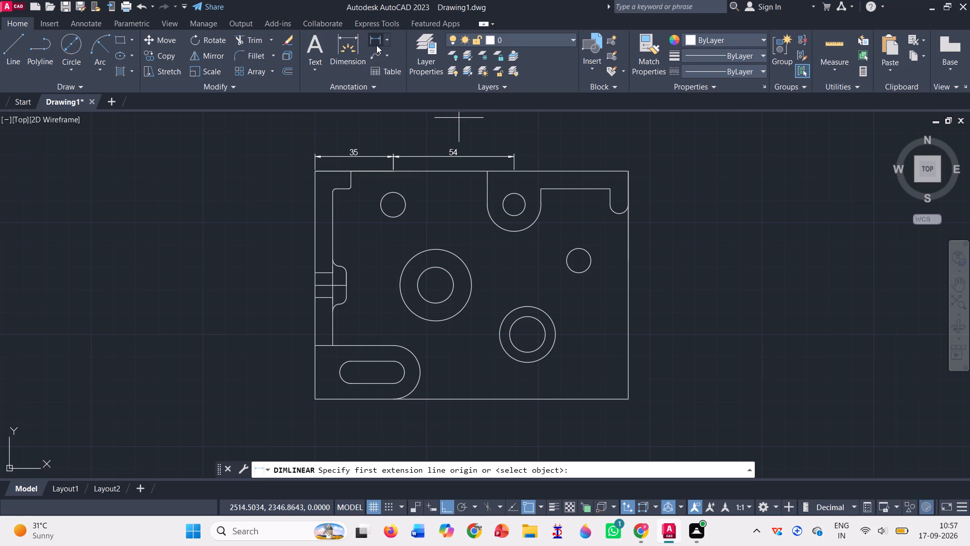
{"action": "left_click", "coordinate": [316, 168]}
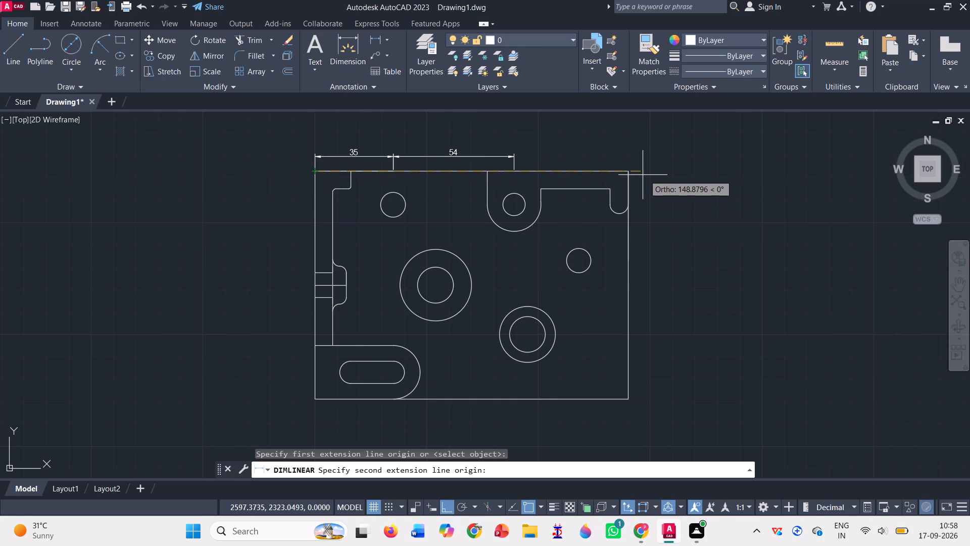
{"action": "left_click", "coordinate": [629, 175]}
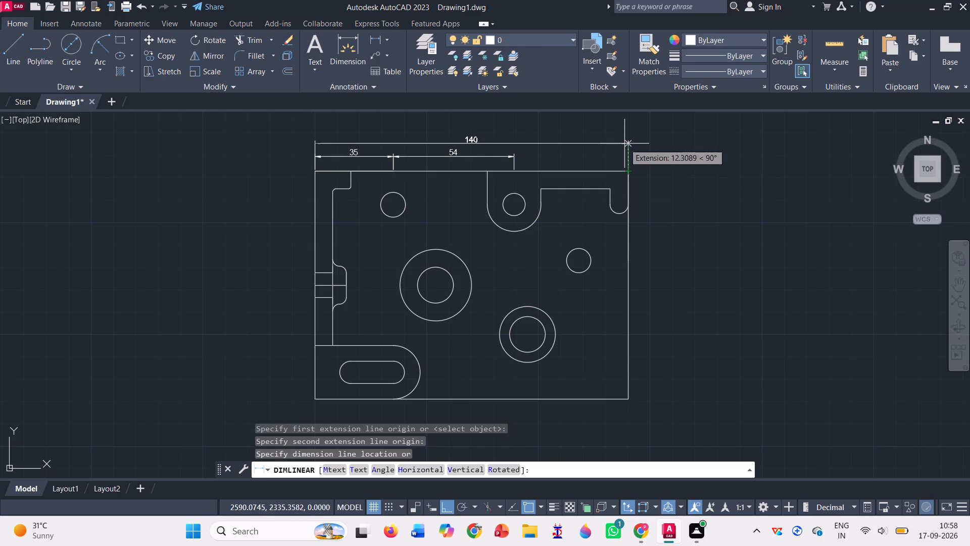
{"action": "left_click", "coordinate": [625, 140]}
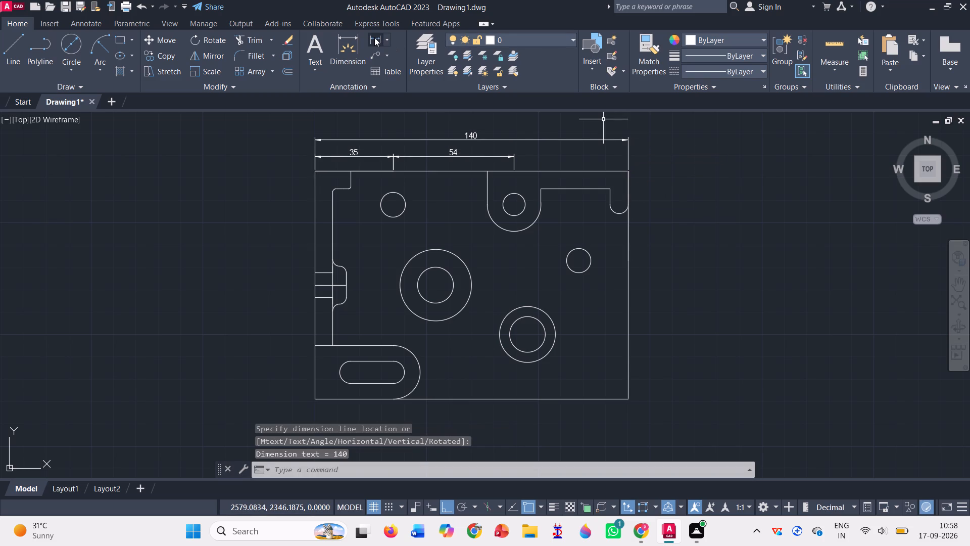
Add a 15 vertical linear dimension down from the plate's upper-right corner, placed just outside the right edge.
{"action": "left_click", "coordinate": [374, 37]}
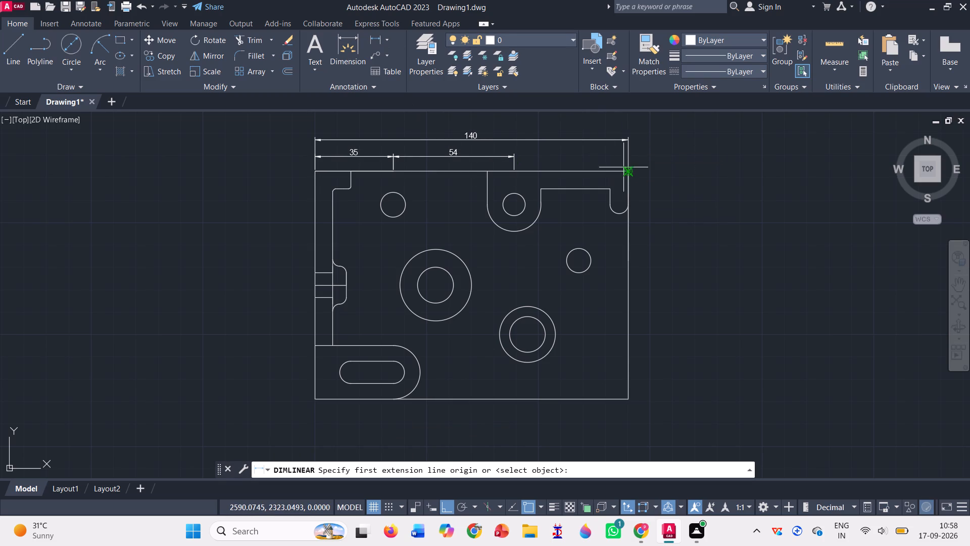
{"action": "left_click", "coordinate": [625, 171]}
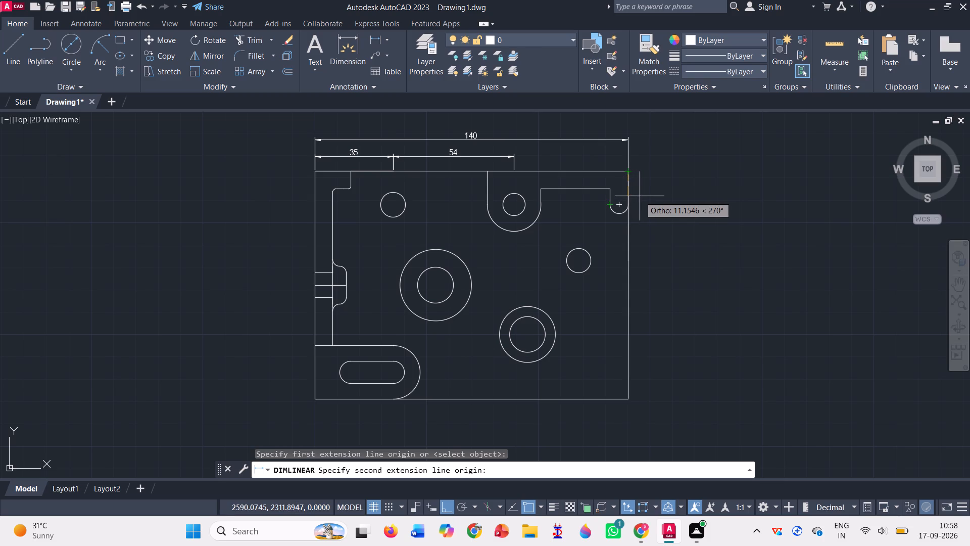
{"action": "type", "text": "15"}
{"action": "key", "text": "Return"}
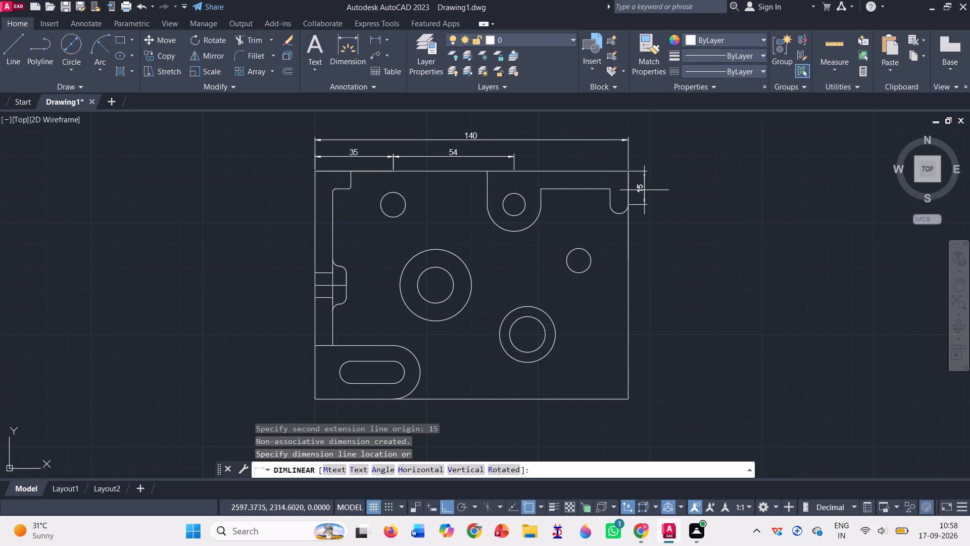
{"action": "left_click", "coordinate": [644, 190]}
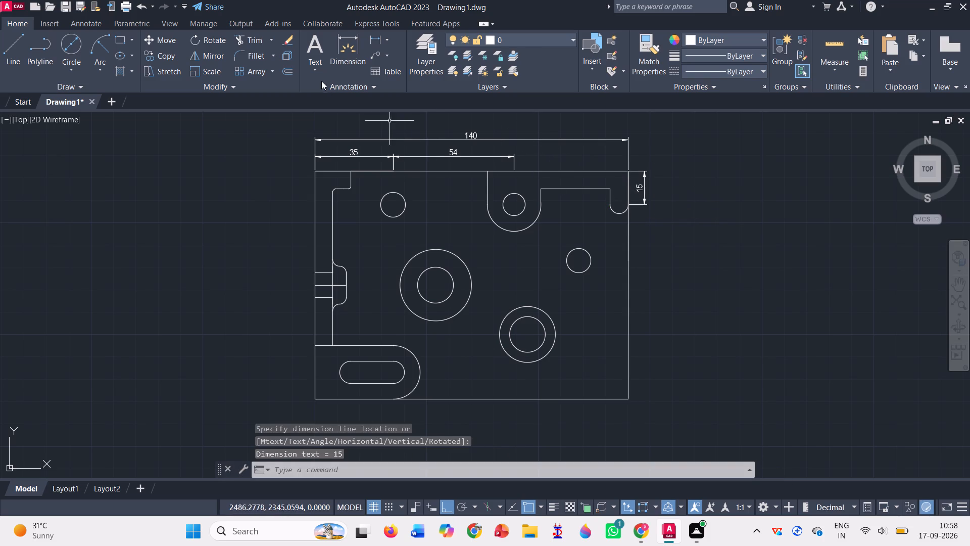
Add a 40 vertical linear dimension down from the plate's upper-right corner, placed outside the 15 dimension.
{"action": "left_click", "coordinate": [373, 36]}
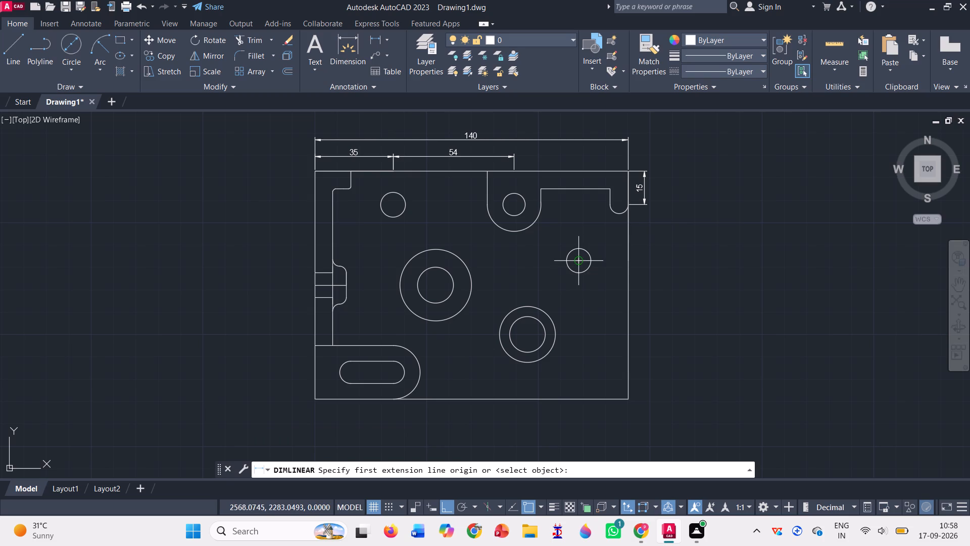
{"action": "left_click", "coordinate": [627, 172]}
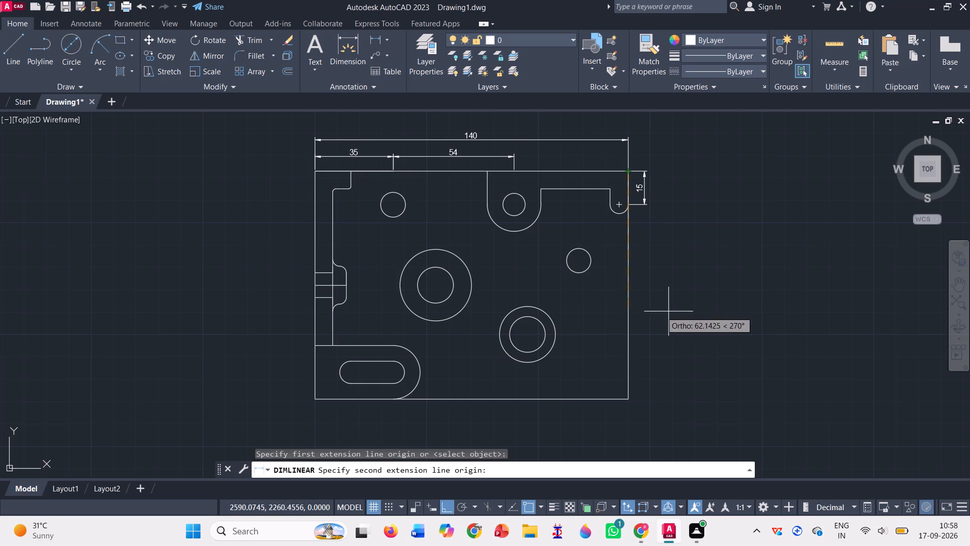
{"action": "type", "text": "40"}
{"action": "key", "text": "Return"}
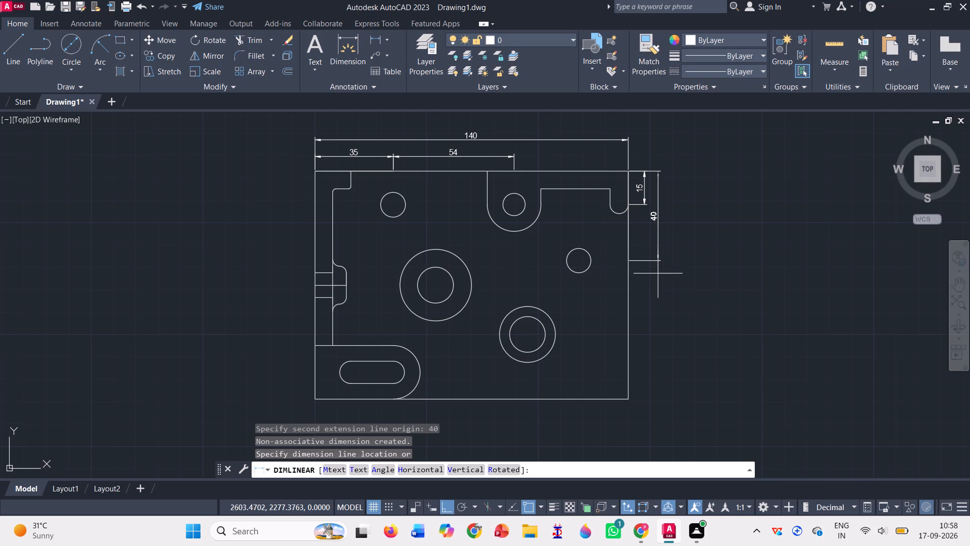
{"action": "left_click", "coordinate": [657, 270]}
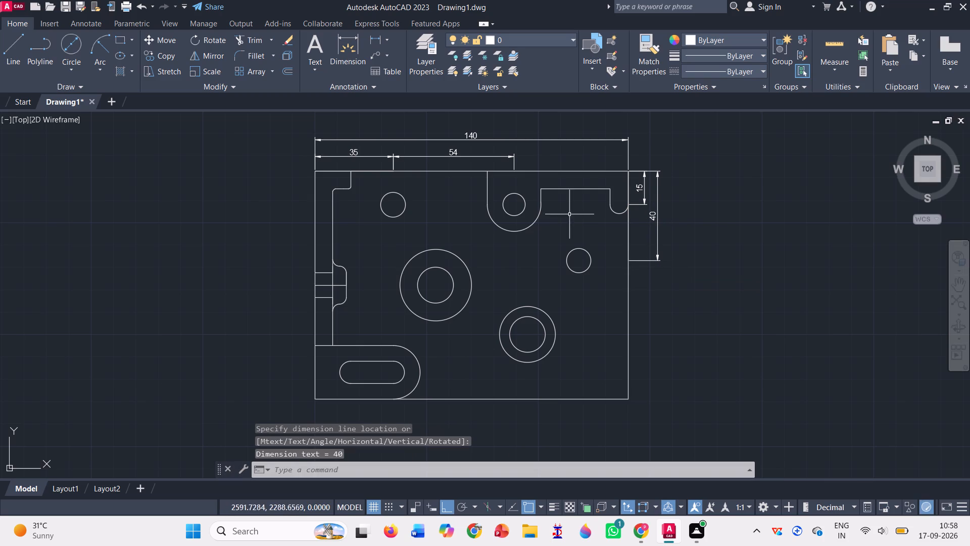
Add a 73 vertical linear dimension down from the plate's upper-right corner, placed outside the 40 dimension.
{"action": "left_click", "coordinate": [377, 35]}
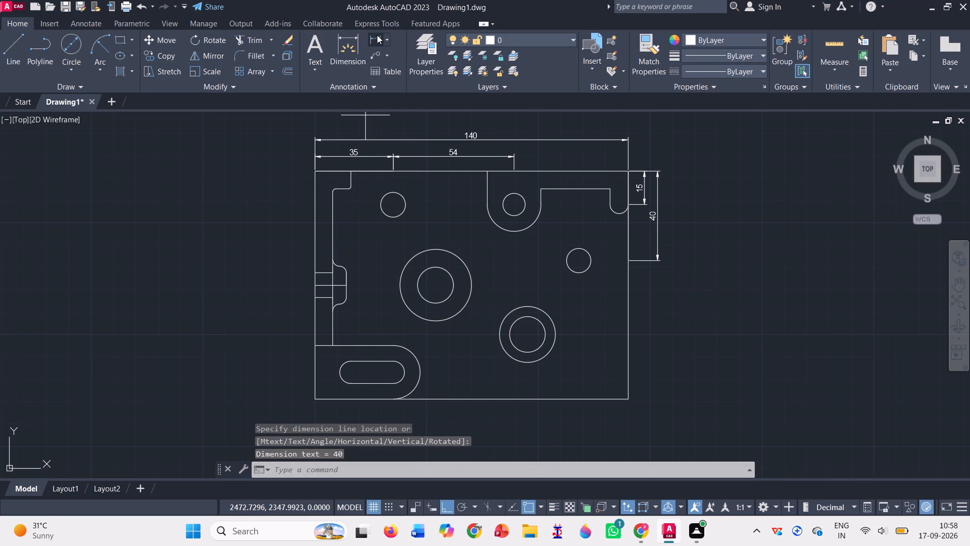
{"action": "left_click", "coordinate": [631, 169]}
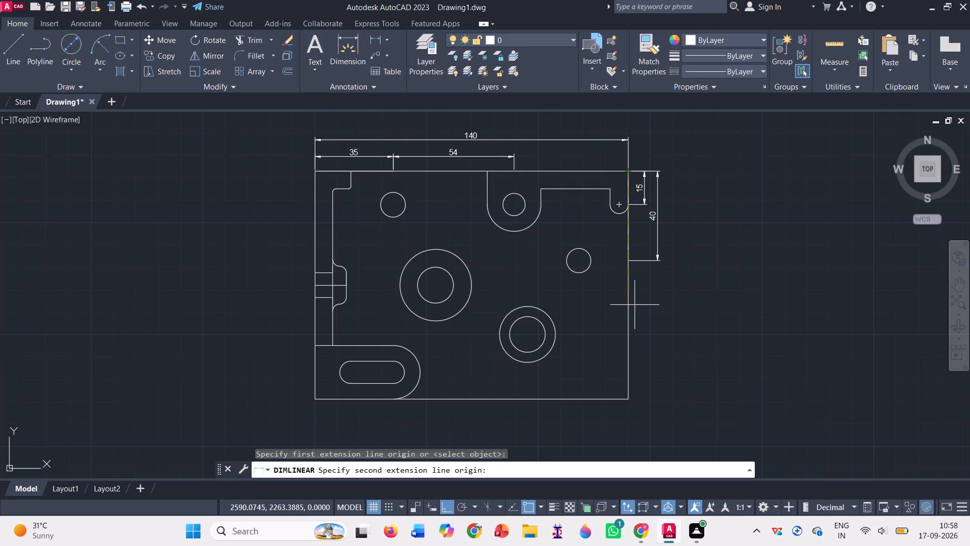
{"action": "type", "text": "73"}
{"action": "key", "text": "Return"}
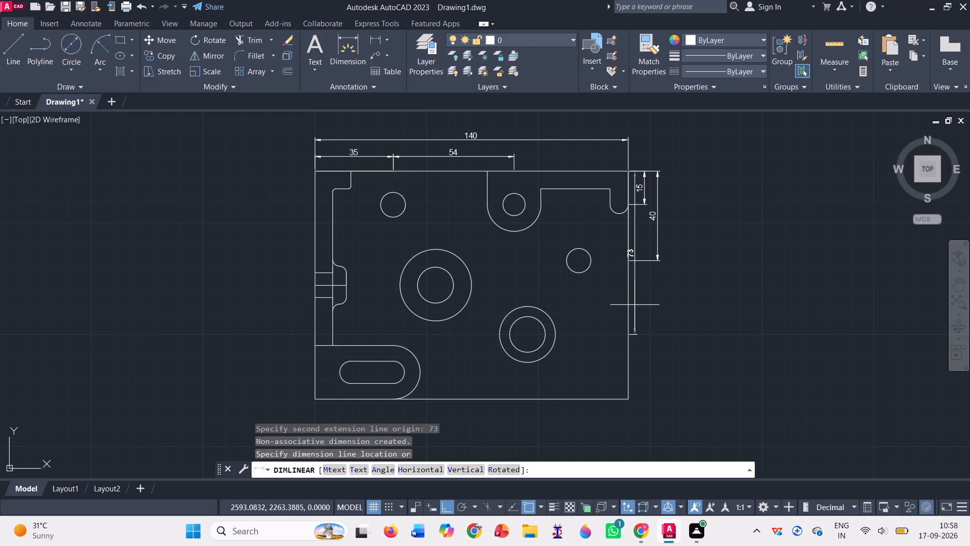
{"action": "left_click", "coordinate": [672, 290]}
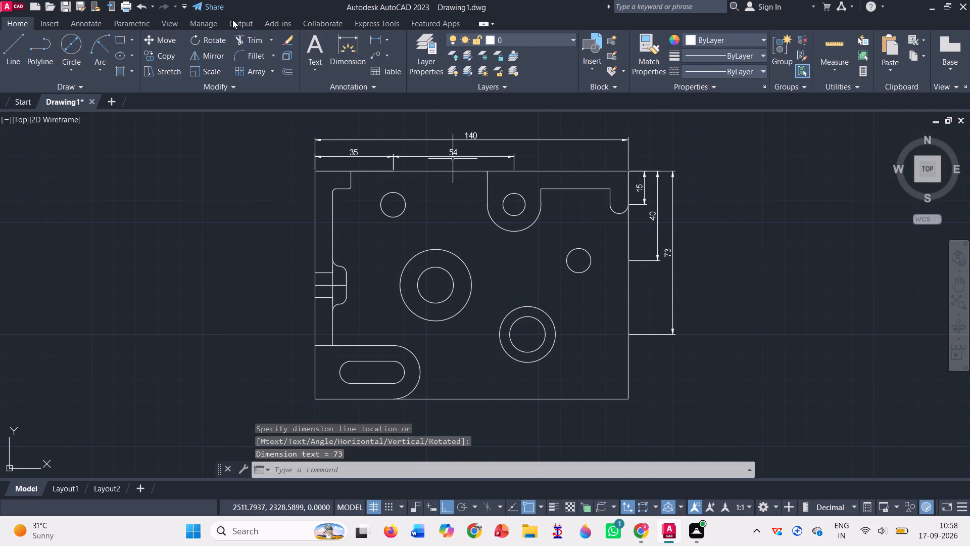
Add a 22 horizontal linear dimension leftward from the plate's lower-right corner, placed just below the bottom edge.
{"action": "left_click", "coordinate": [377, 39]}
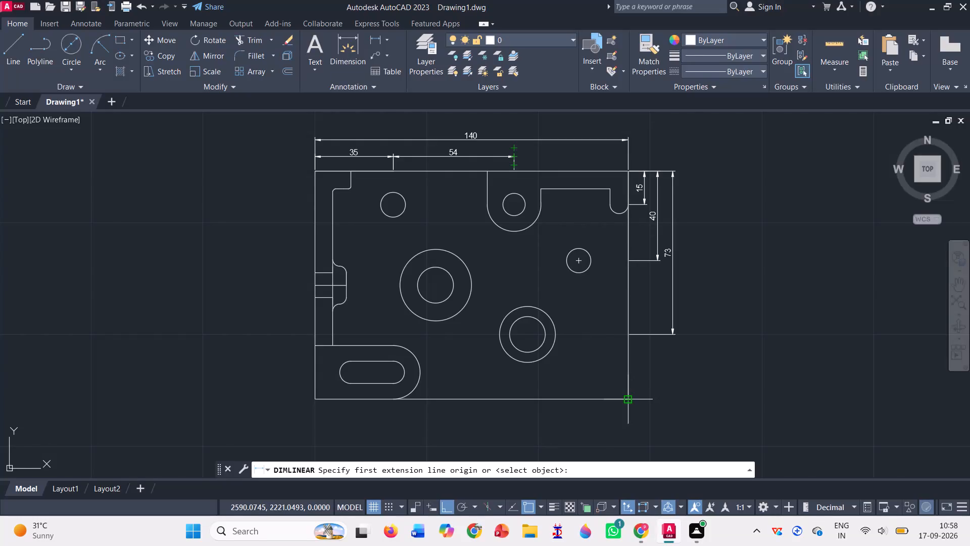
{"action": "left_click", "coordinate": [625, 400]}
{"action": "type", "text": "22"}
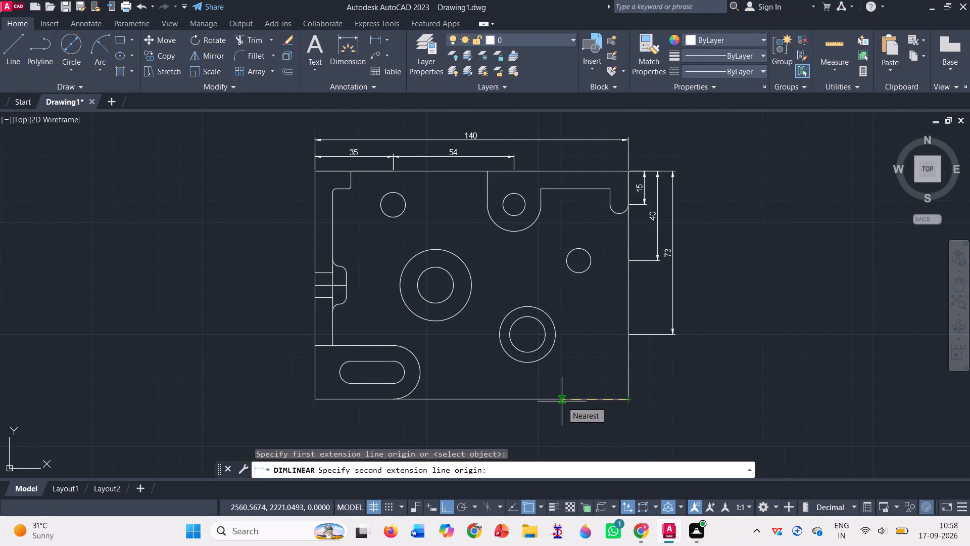
{"action": "key", "text": "Return"}
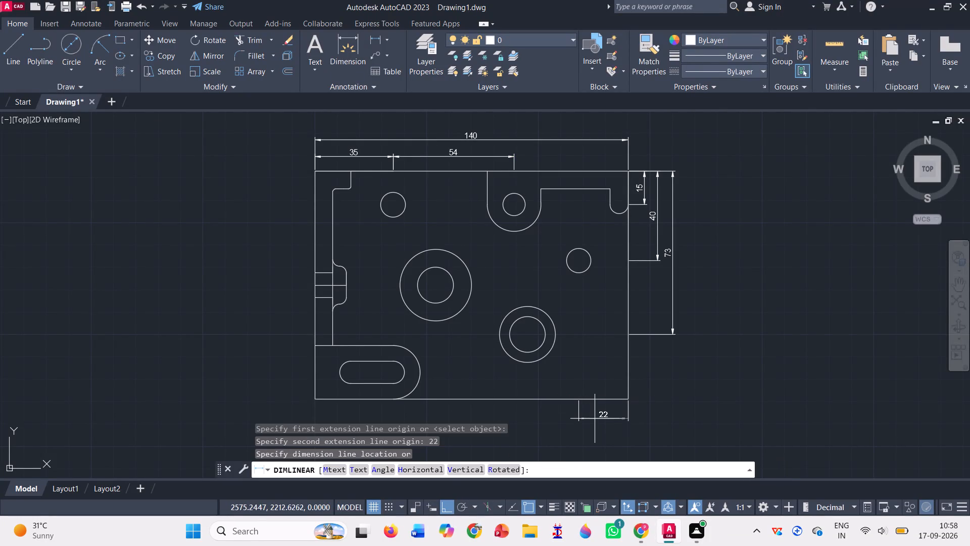
{"action": "left_click", "coordinate": [598, 414]}
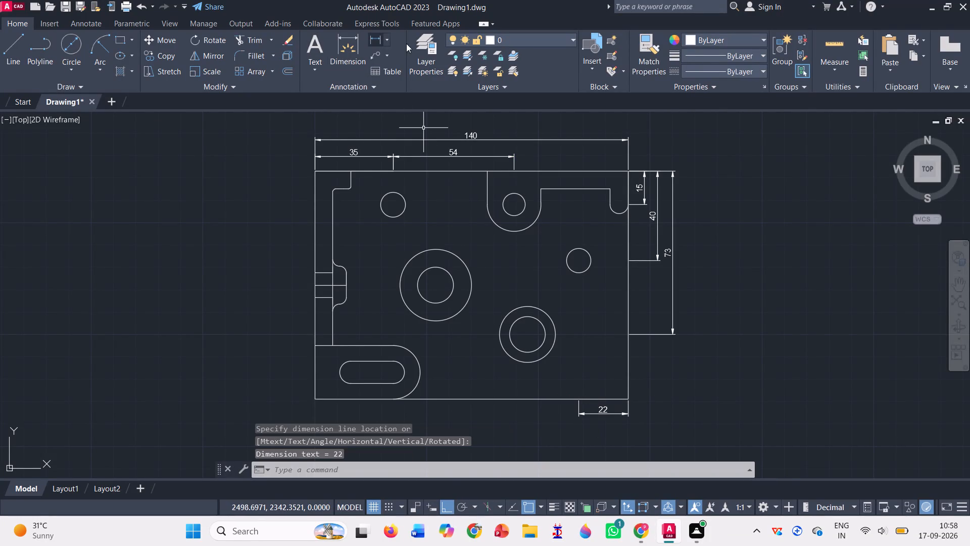
Add a 45 horizontal linear dimension leftward from the plate's lower-right corner, placed below the 22 dimension.
{"action": "left_click", "coordinate": [373, 41]}
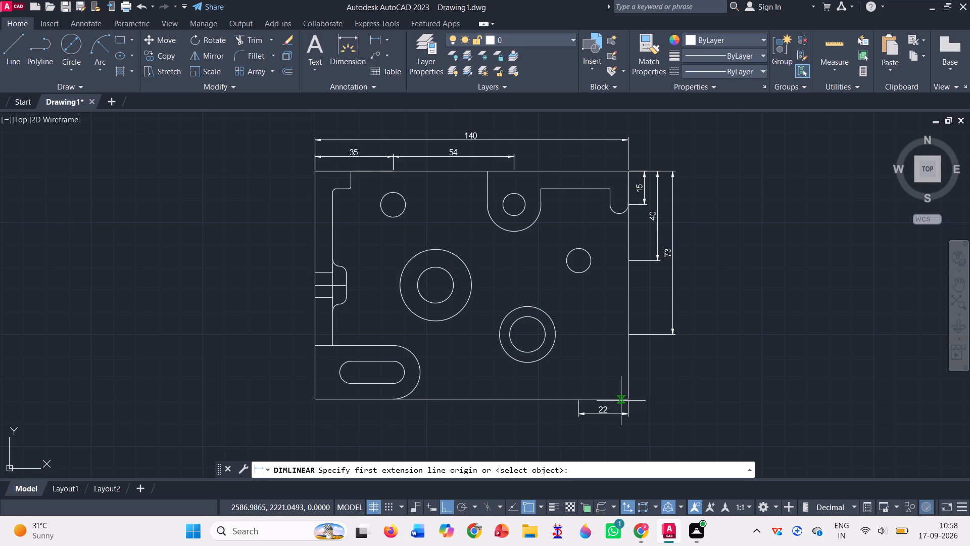
{"action": "left_click", "coordinate": [625, 398]}
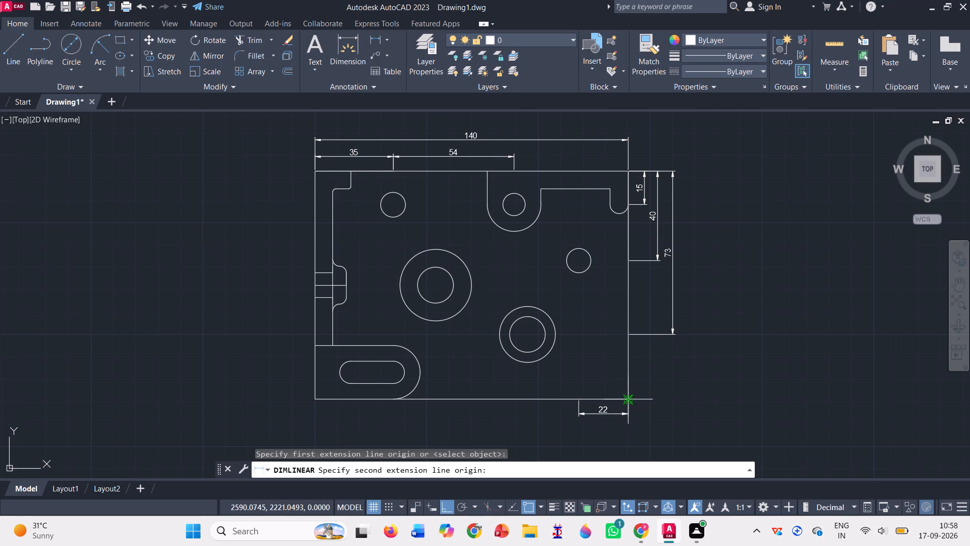
{"action": "type", "text": "45"}
{"action": "key", "text": "Return"}
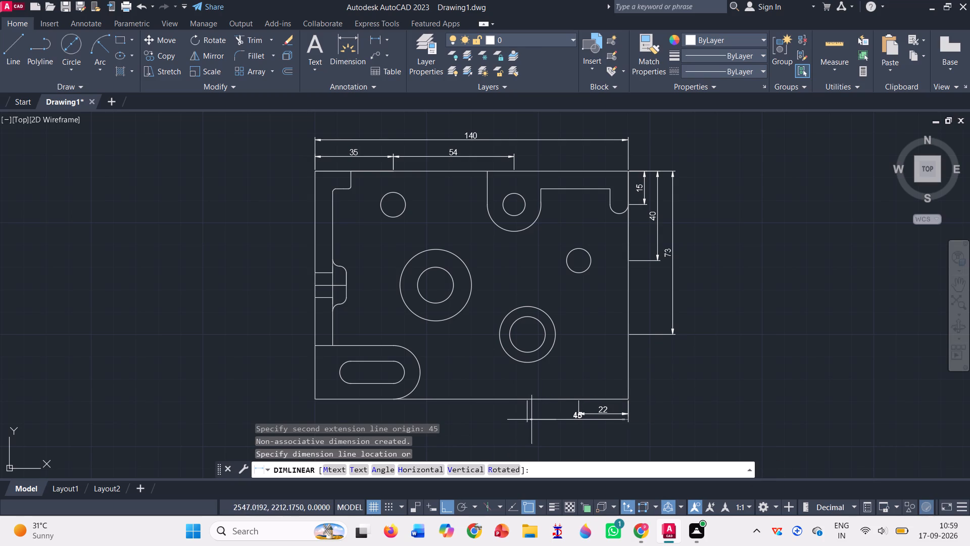
{"action": "left_click", "coordinate": [539, 428]}
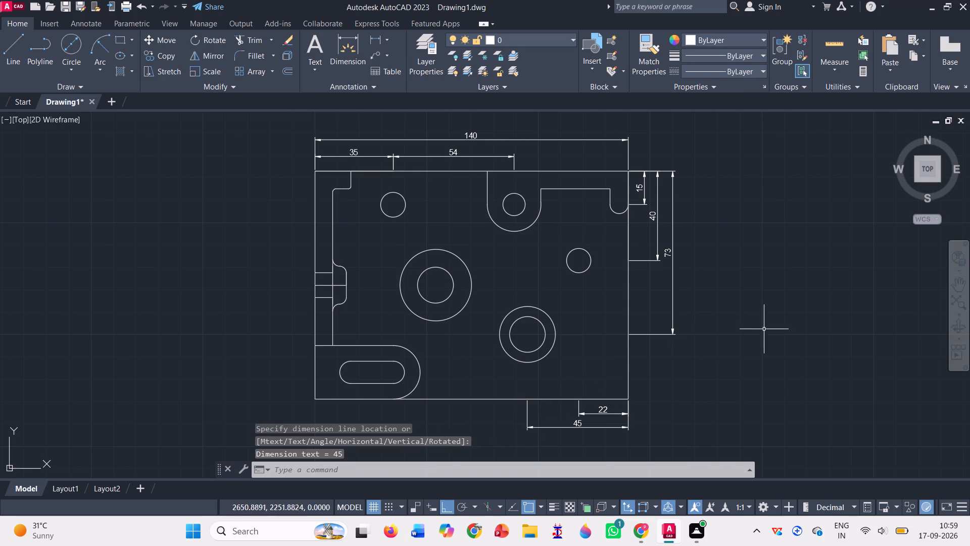
Add an 86 horizontal linear dimension leftward from the plate's lower-right corner, placed below the 45 dimension.
{"action": "scroll", "coordinate": [749, 249], "scroll_direction": "down", "scroll_amount": 2}
{"action": "scroll", "coordinate": [709, 351], "scroll_direction": "up", "scroll_amount": 2}
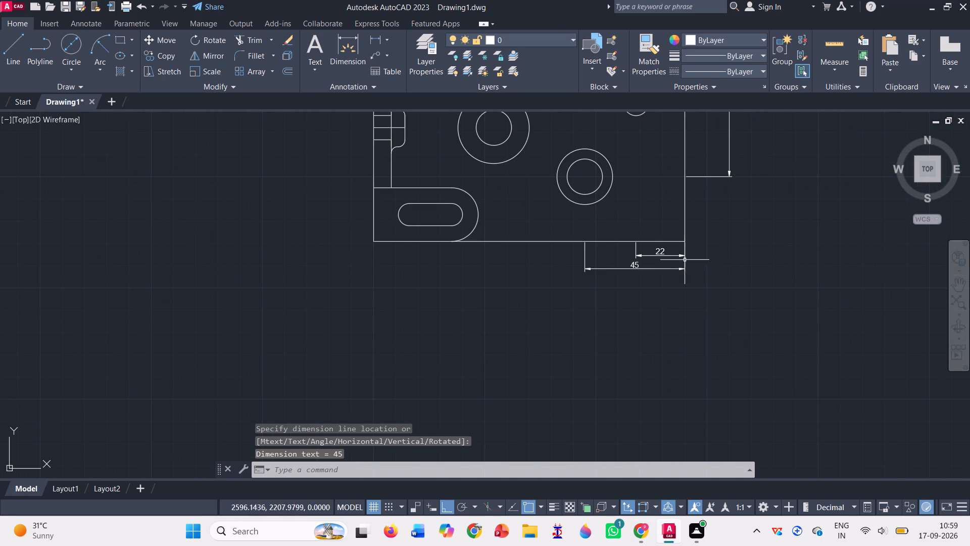
{"action": "left_click", "coordinate": [379, 35]}
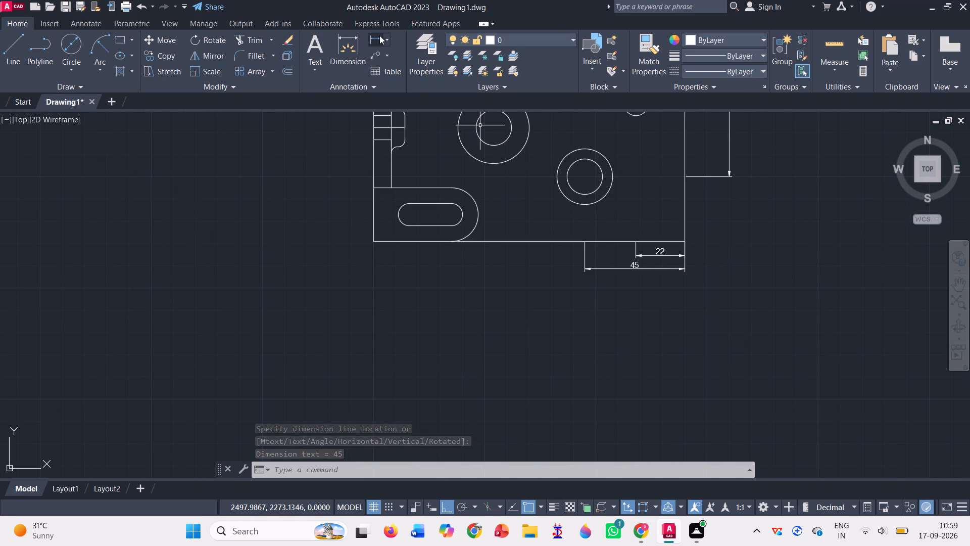
{"action": "left_click", "coordinate": [681, 244]}
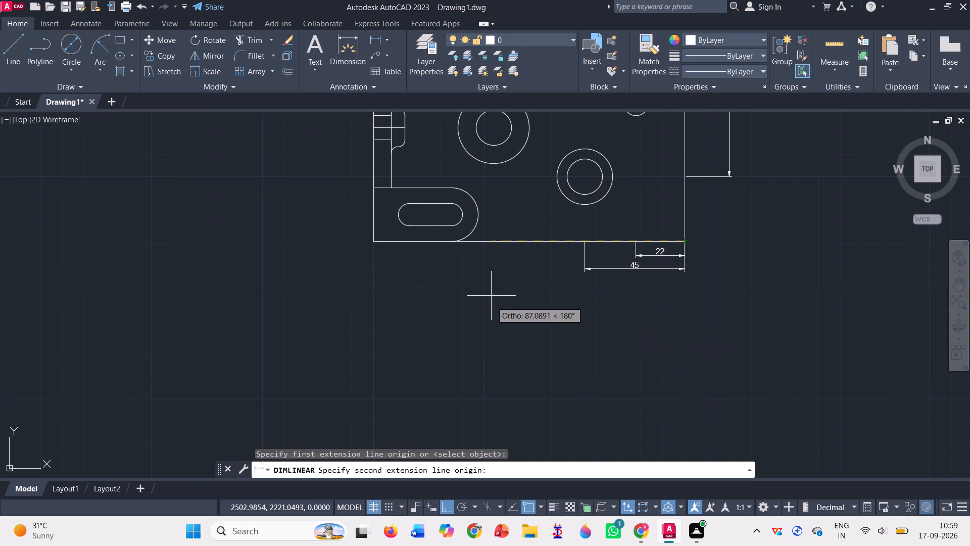
{"action": "type", "text": "86"}
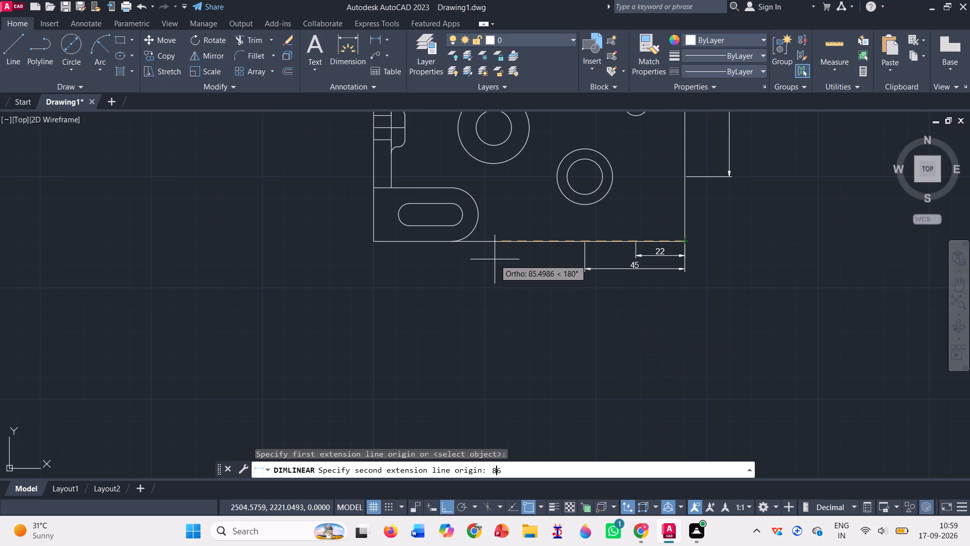
{"action": "key", "text": "Return"}
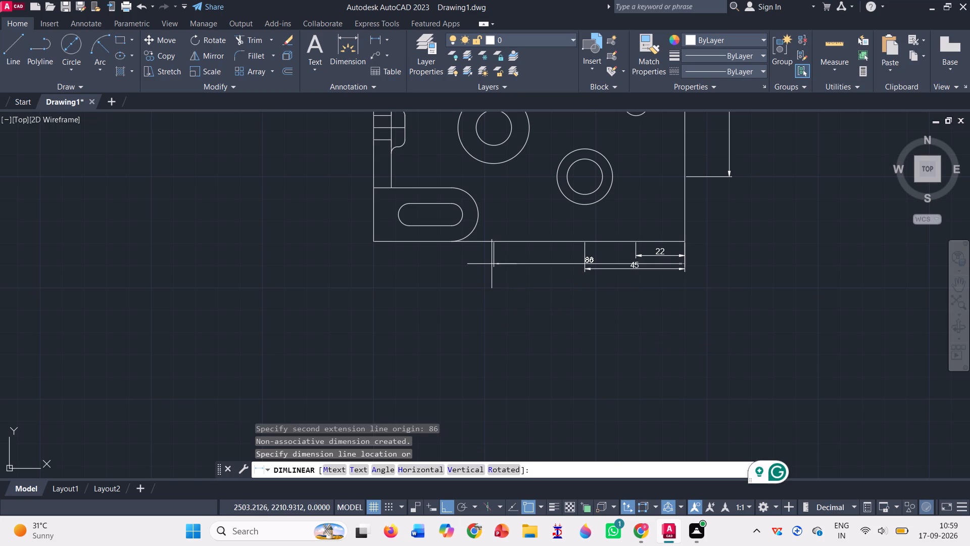
{"action": "left_click", "coordinate": [493, 282]}
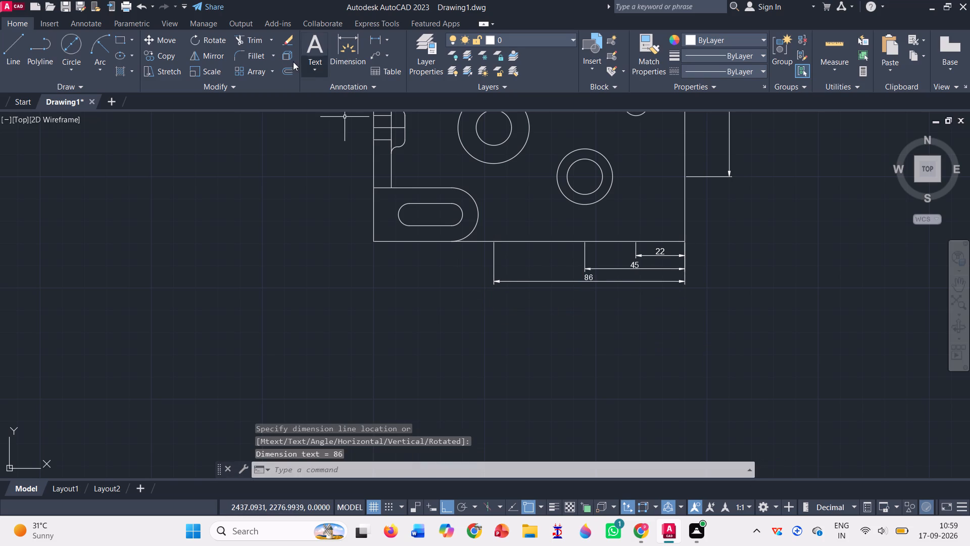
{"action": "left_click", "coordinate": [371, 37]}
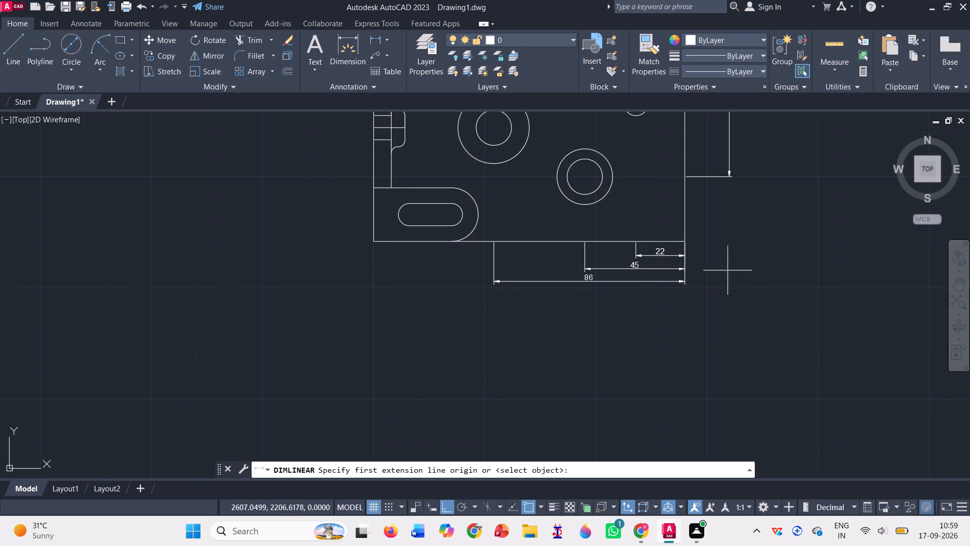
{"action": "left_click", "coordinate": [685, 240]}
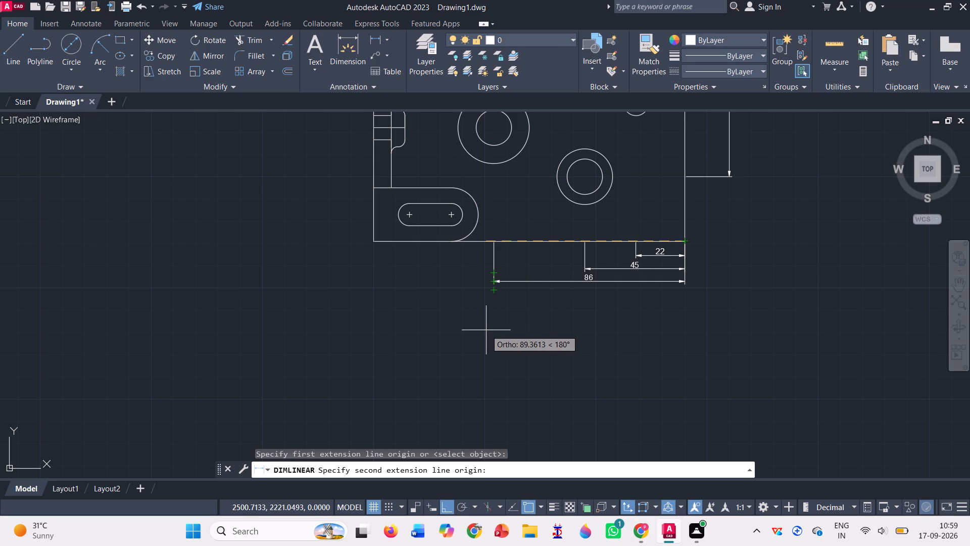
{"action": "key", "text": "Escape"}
Add a 19 horizontal linear dimension leftward from the bottom-edge point under the slot's right arc centre, placed below the plate.
{"action": "left_click", "coordinate": [371, 41]}
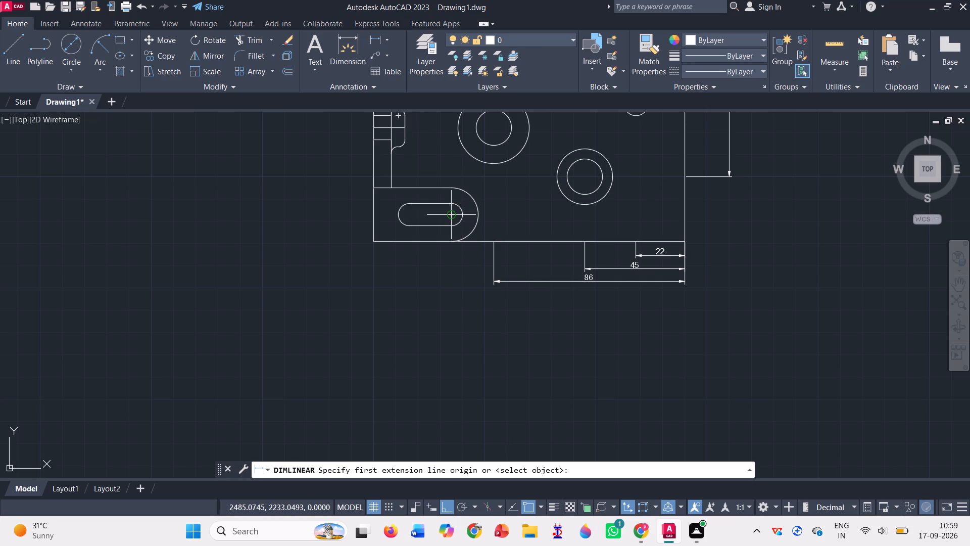
{"action": "left_click", "coordinate": [449, 243]}
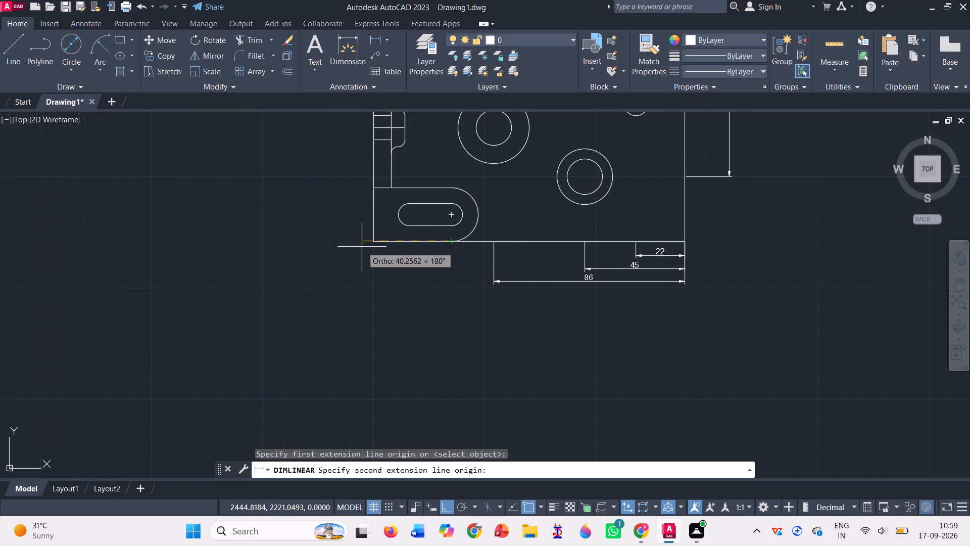
{"action": "type", "text": "19"}
{"action": "key", "text": "Return"}
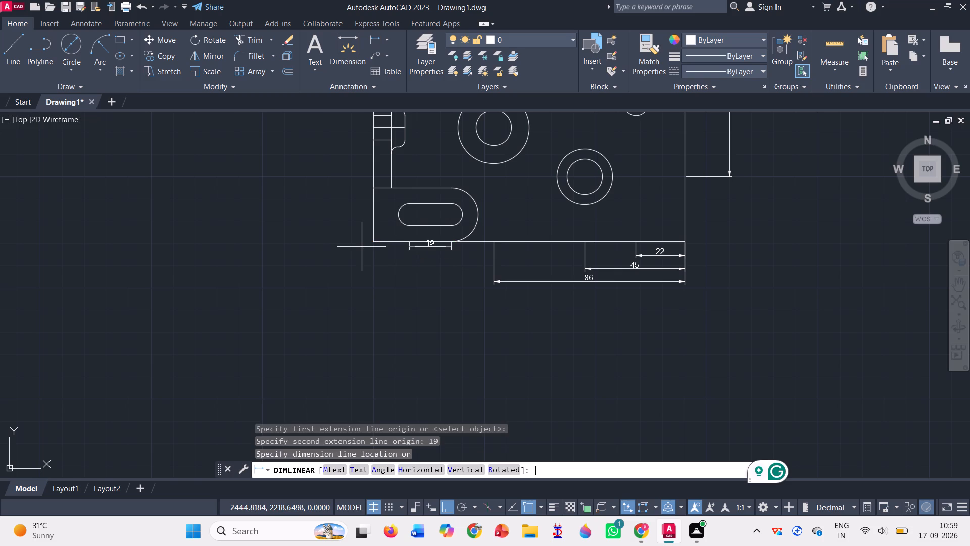
{"action": "left_click", "coordinate": [418, 264]}
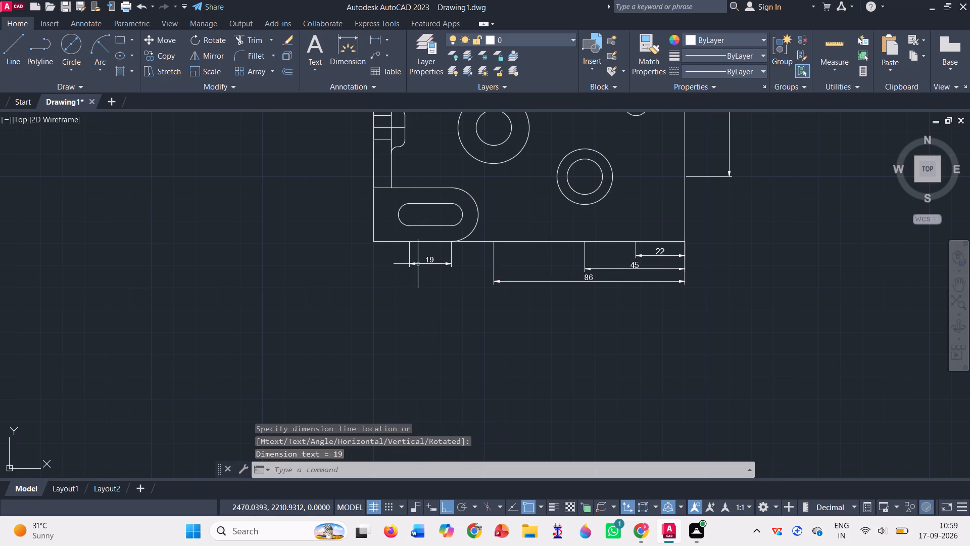
Dimension the straight vertical side of the small rounded recess near the plate's left edge, placing the dimension just to its right.
{"action": "scroll", "coordinate": [171, 132], "scroll_direction": "down", "scroll_amount": 2}
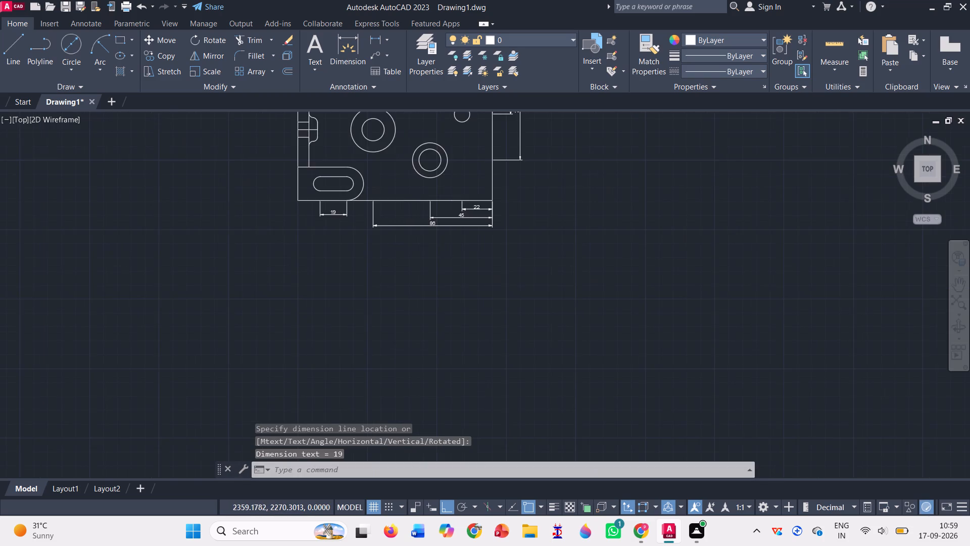
{"action": "scroll", "coordinate": [171, 132], "scroll_direction": "down", "scroll_amount": 1}
{"action": "scroll", "coordinate": [574, 262], "scroll_direction": "down", "scroll_amount": 1}
{"action": "scroll", "coordinate": [372, 159], "scroll_direction": "up", "scroll_amount": 2}
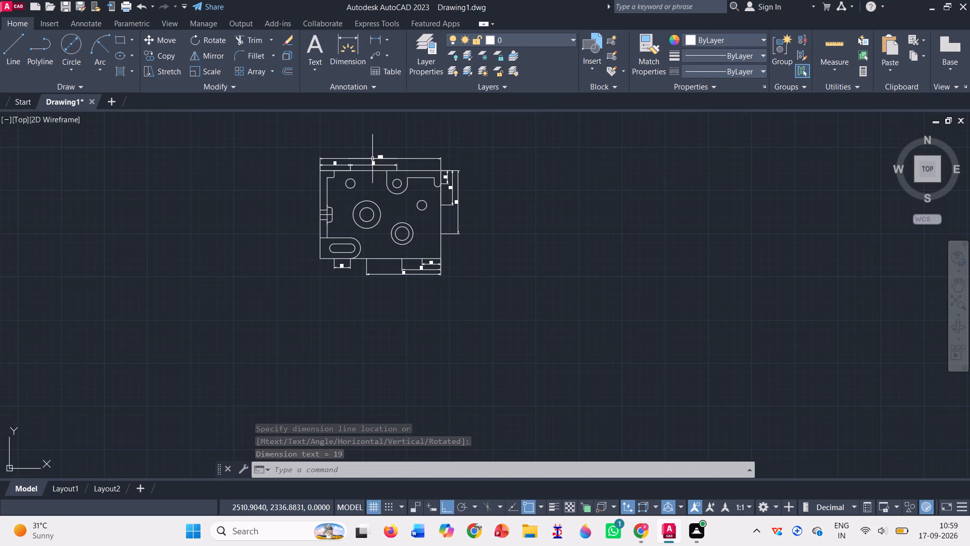
{"action": "scroll", "coordinate": [275, 195], "scroll_direction": "up", "scroll_amount": 3}
{"action": "scroll", "coordinate": [290, 196], "scroll_direction": "down", "scroll_amount": 1}
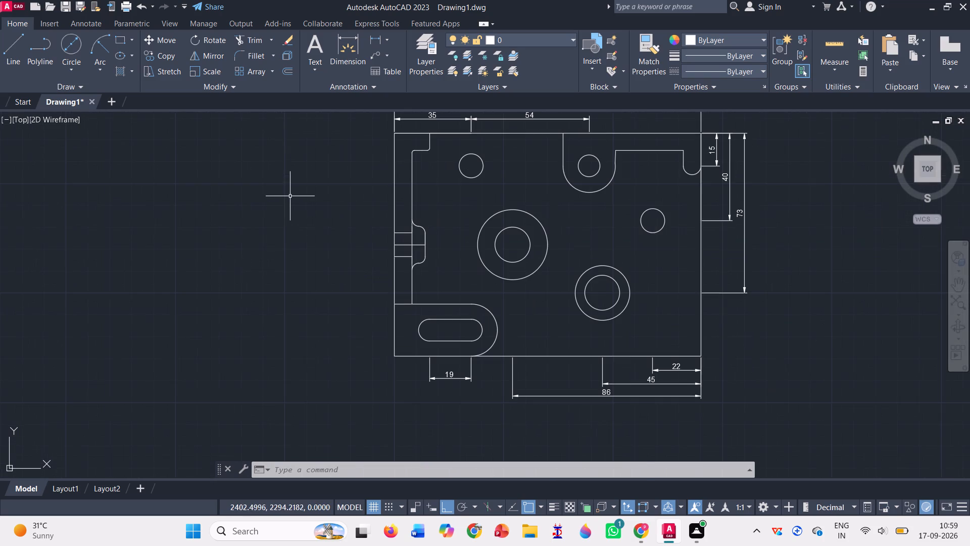
{"action": "left_click", "coordinate": [371, 36]}
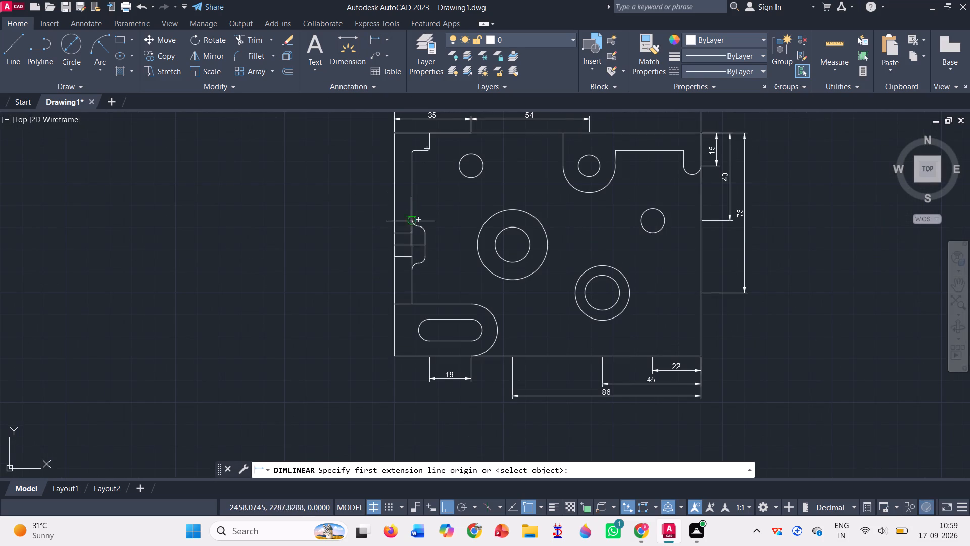
{"action": "left_click", "coordinate": [425, 233]}
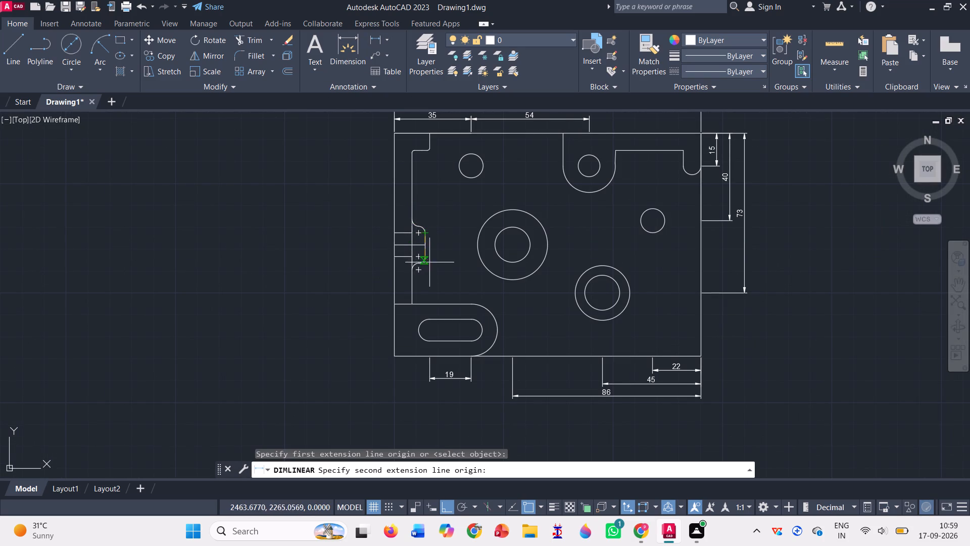
{"action": "left_click", "coordinate": [424, 257]}
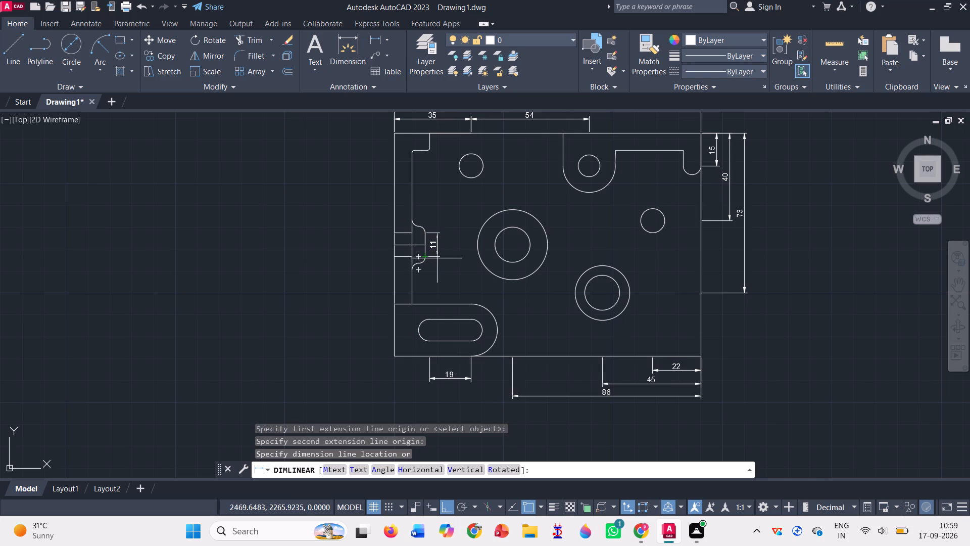
{"action": "left_click", "coordinate": [437, 258]}
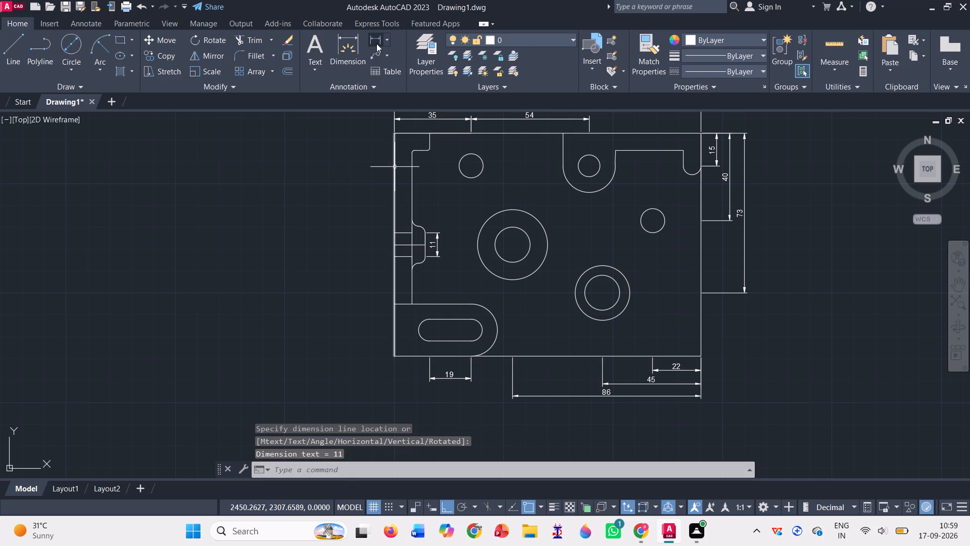
Add a 39 vertical linear dimension upward from the recess centreline's end on the plate's left edge, placed outside that edge.
{"action": "left_click", "coordinate": [376, 43]}
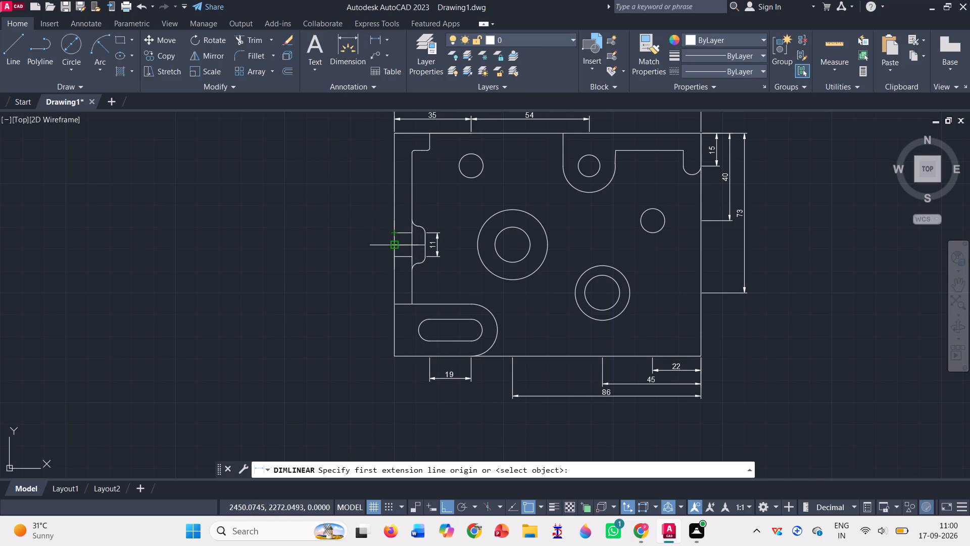
{"action": "left_click", "coordinate": [392, 248]}
{"action": "type", "text": "39"}
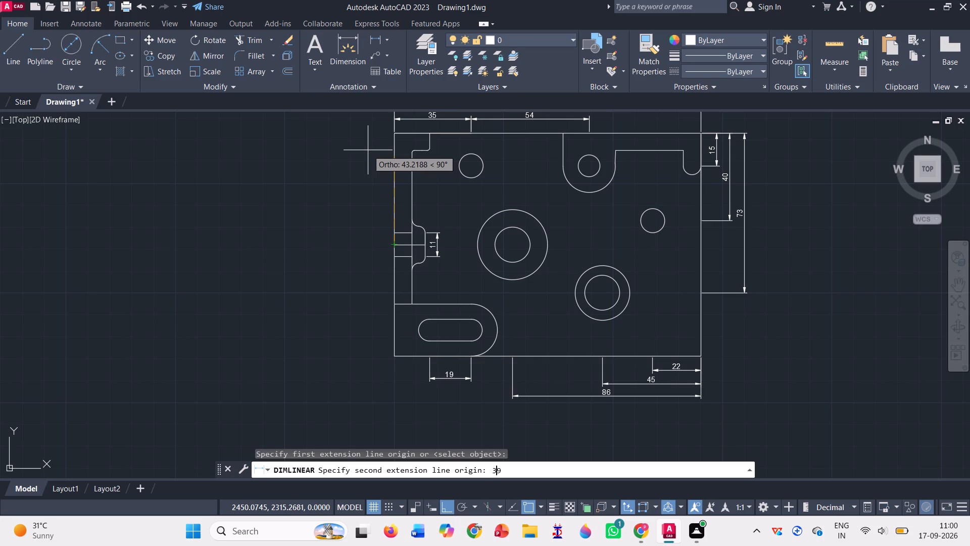
{"action": "key", "text": "Return"}
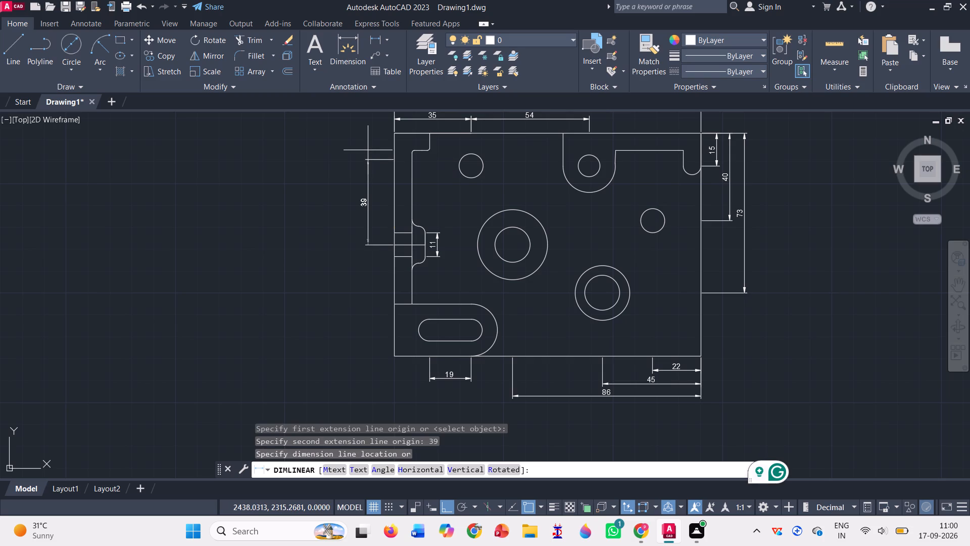
{"action": "left_click", "coordinate": [381, 149]}
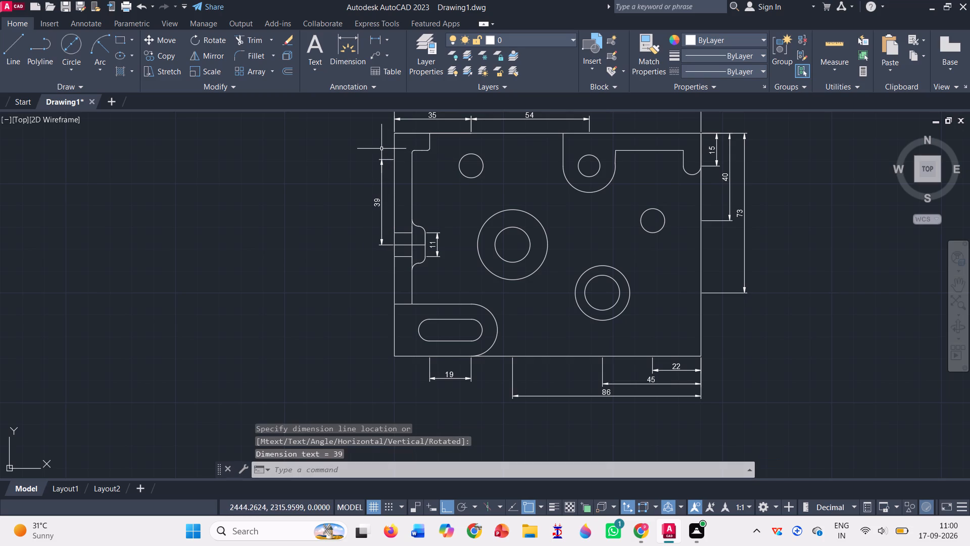
Add a 39 vertical linear dimension downward from the recess centreline's end on the plate's left edge, in line with the upper 39 dimension.
{"action": "left_click", "coordinate": [374, 39]}
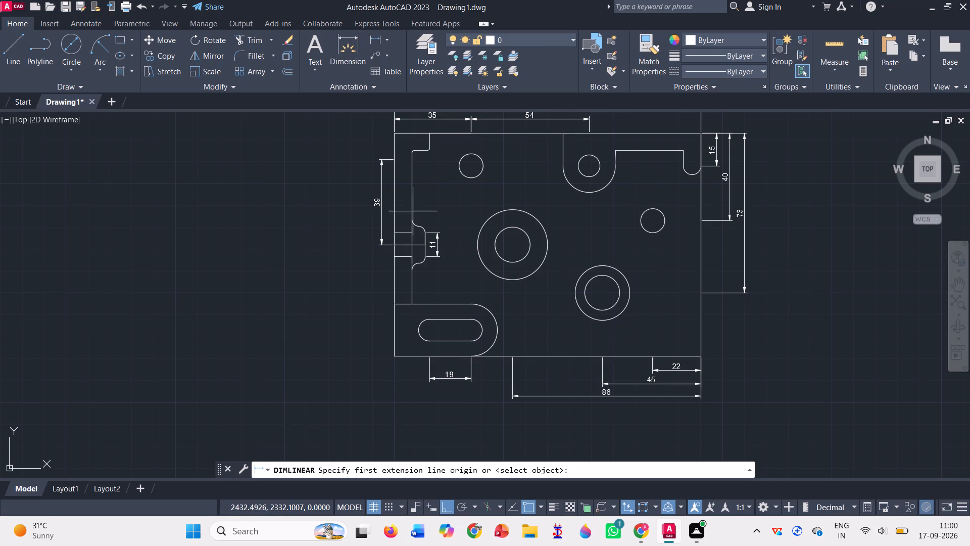
{"action": "left_click", "coordinate": [395, 245]}
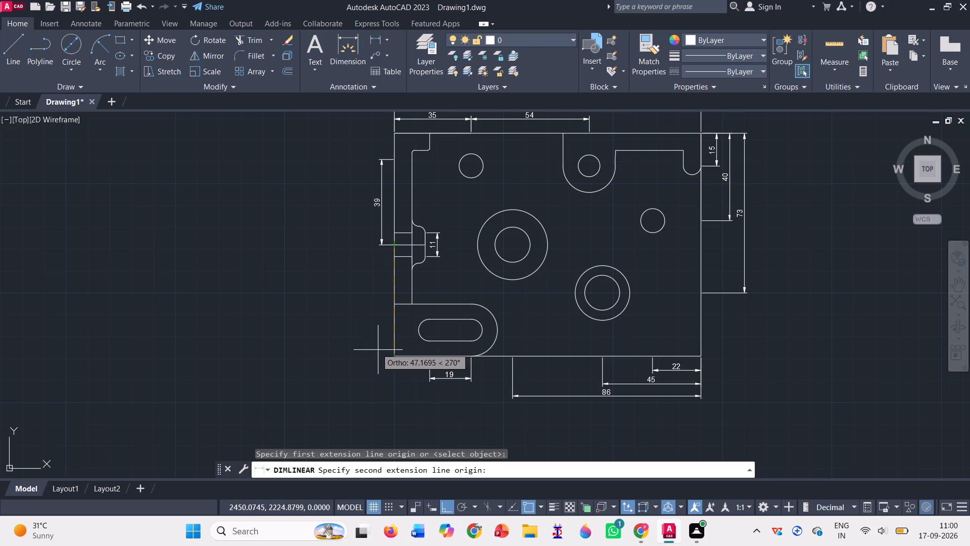
{"action": "type", "text": "39"}
{"action": "key", "text": "Return"}
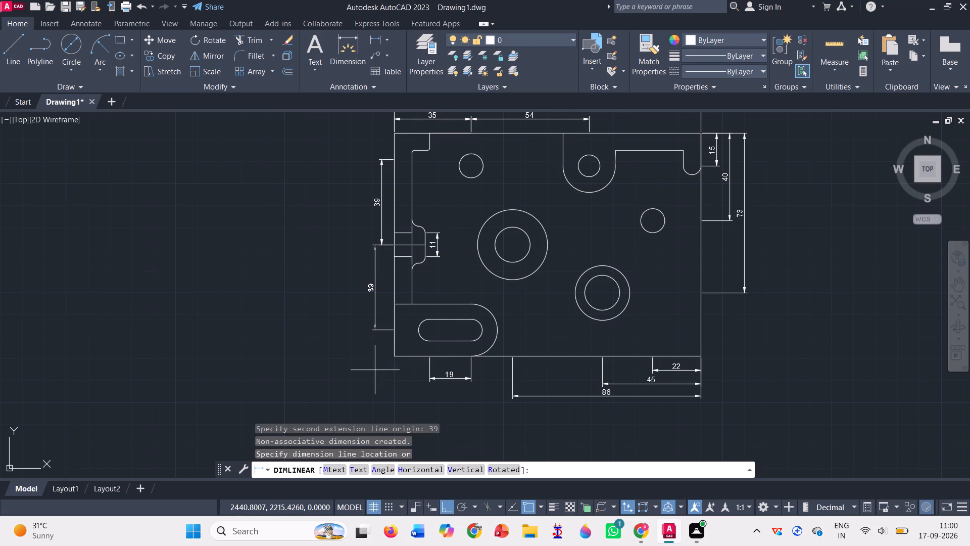
{"action": "left_click", "coordinate": [381, 377]}
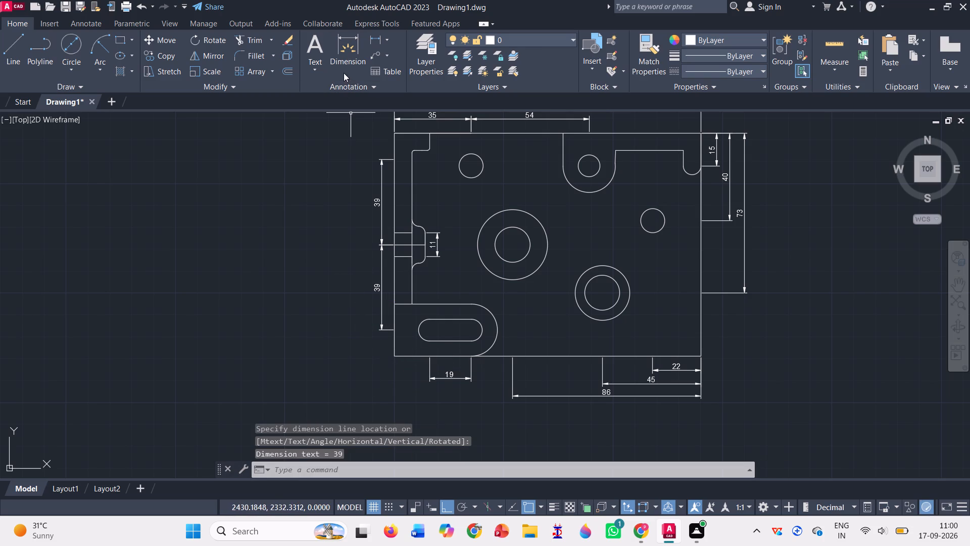
Dimension the plate's full height along its left edge, placing the dimension outside the two 39 dimensions.
{"action": "left_click", "coordinate": [376, 33]}
{"action": "left_click", "coordinate": [396, 136]}
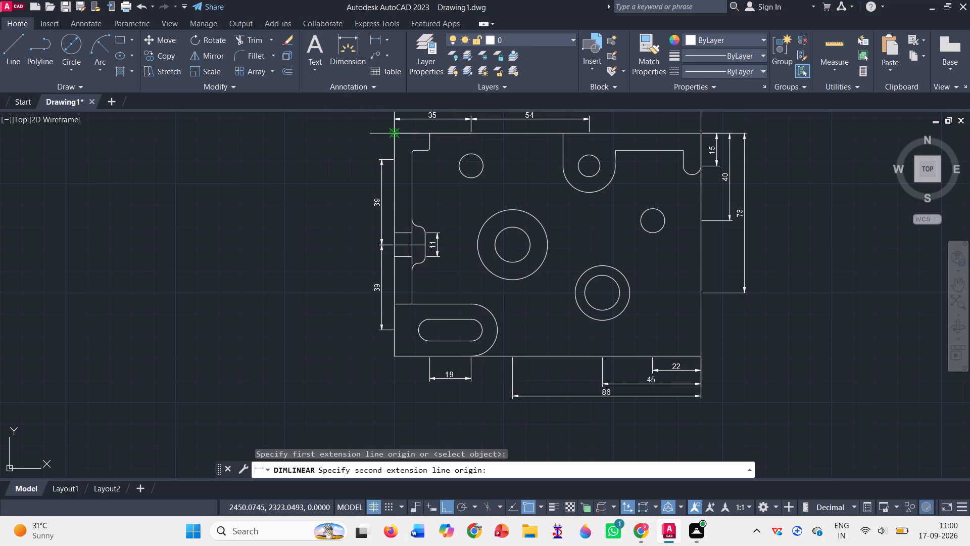
{"action": "left_click", "coordinate": [391, 358]}
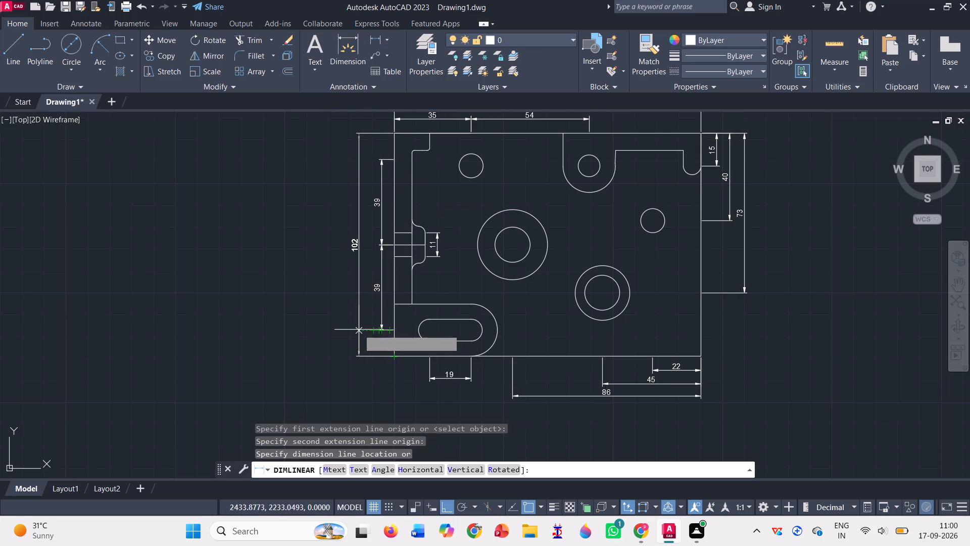
{"action": "left_click", "coordinate": [363, 330]}
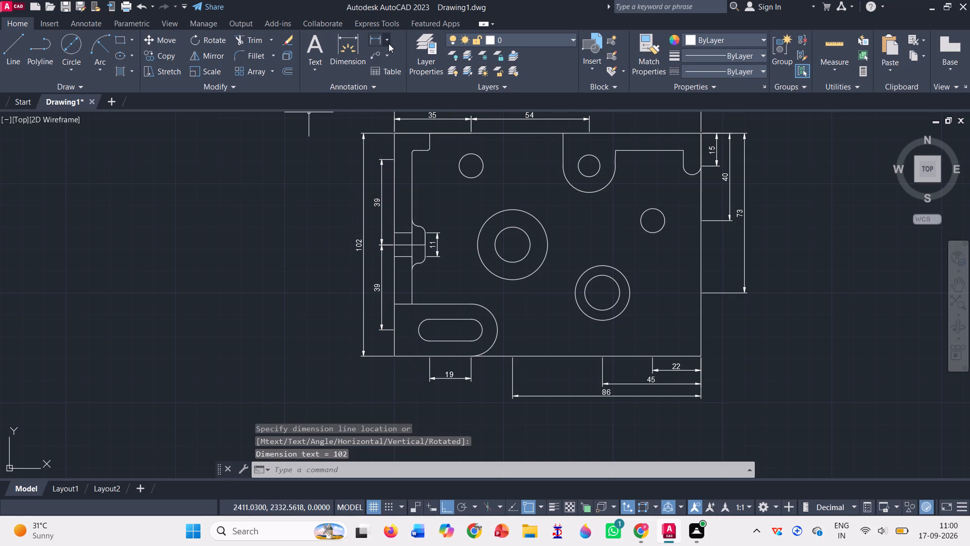
Add diameter dimensions to the small circle near the plate's upper-left corner and the circle inside the U-shaped cutout.
{"action": "left_click", "coordinate": [389, 43]}
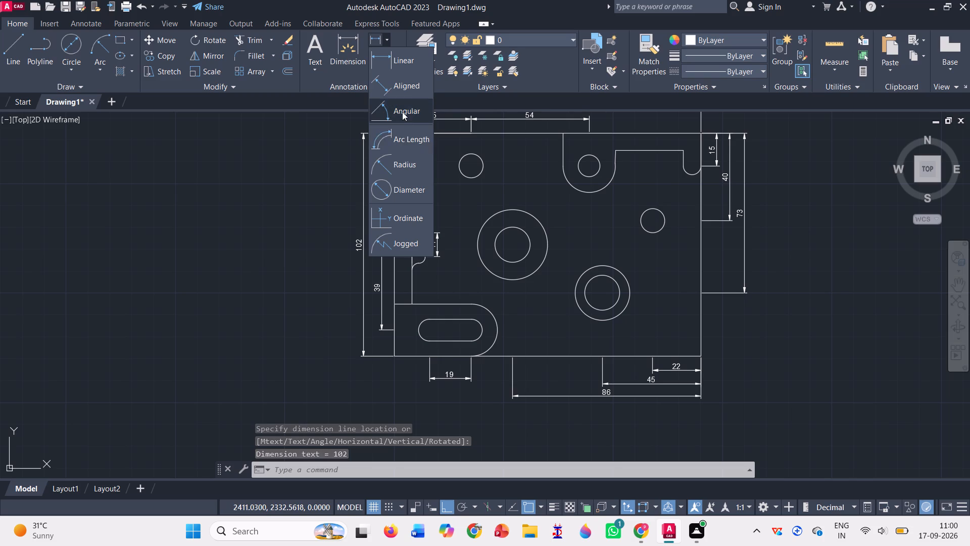
{"action": "left_click", "coordinate": [404, 194]}
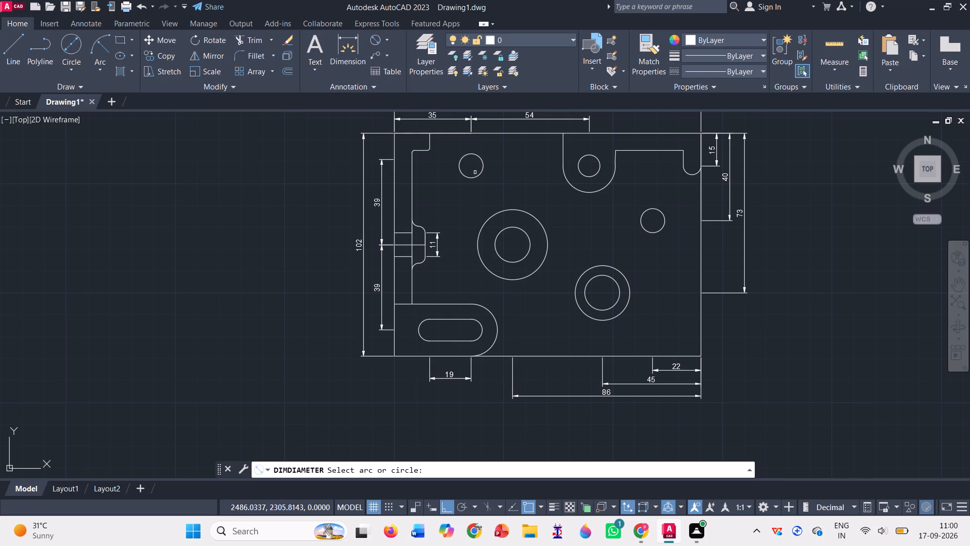
{"action": "left_click", "coordinate": [481, 157]}
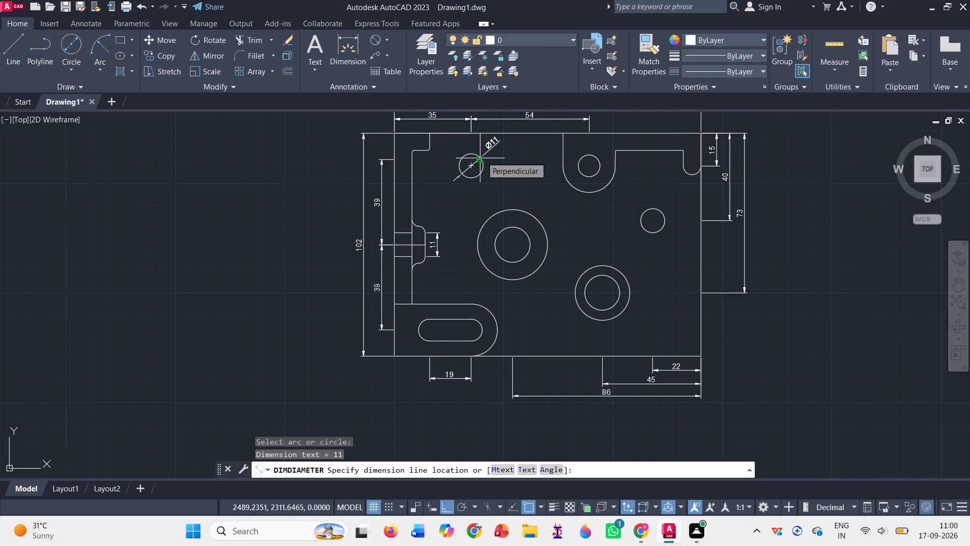
{"action": "left_click", "coordinate": [481, 157]}
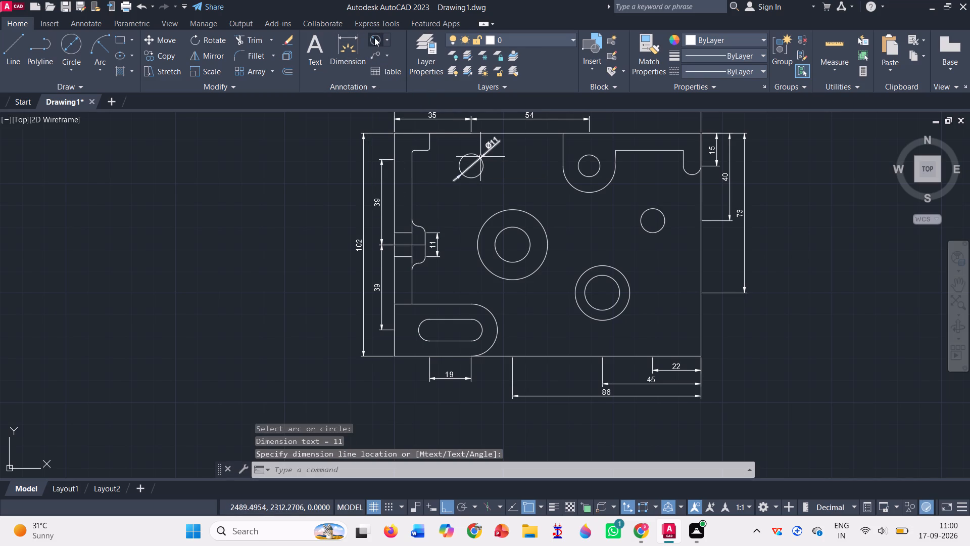
{"action": "left_click", "coordinate": [374, 37]}
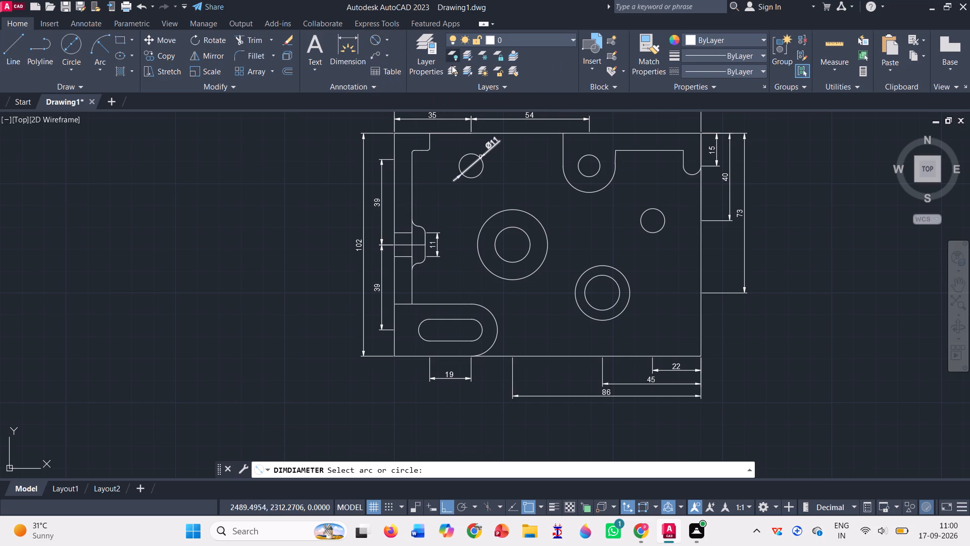
{"action": "left_click", "coordinate": [596, 158]}
{"action": "left_click", "coordinate": [596, 158]}
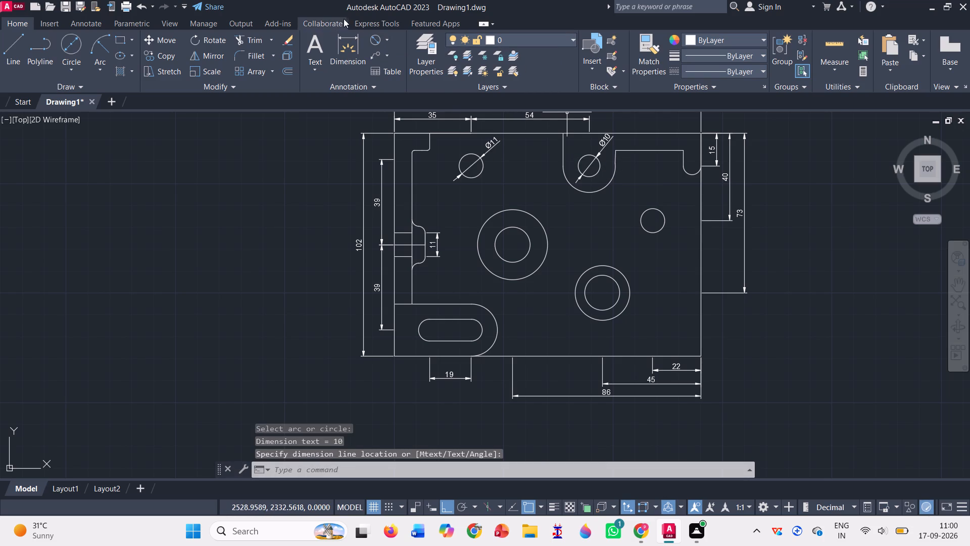
Add diameter dimensions to the inner and outer concentric circles in the plate's lower-right area, with both texts outside the circles.
{"action": "left_click", "coordinate": [372, 39]}
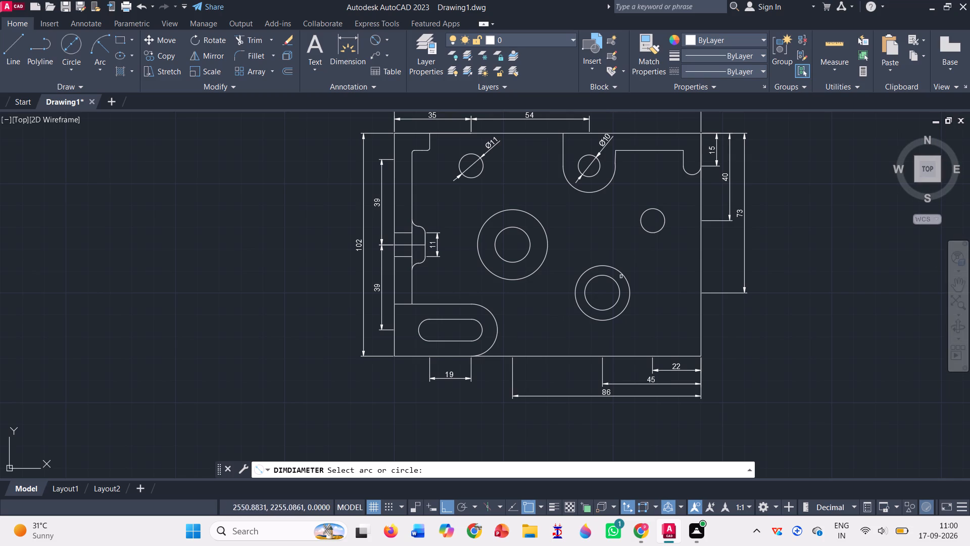
{"action": "left_click", "coordinate": [619, 287]}
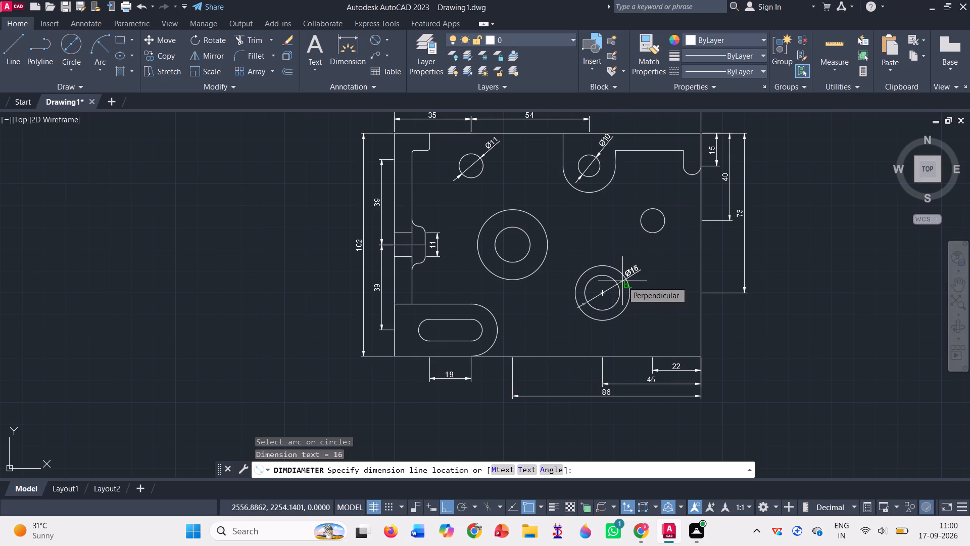
{"action": "left_click", "coordinate": [624, 320]}
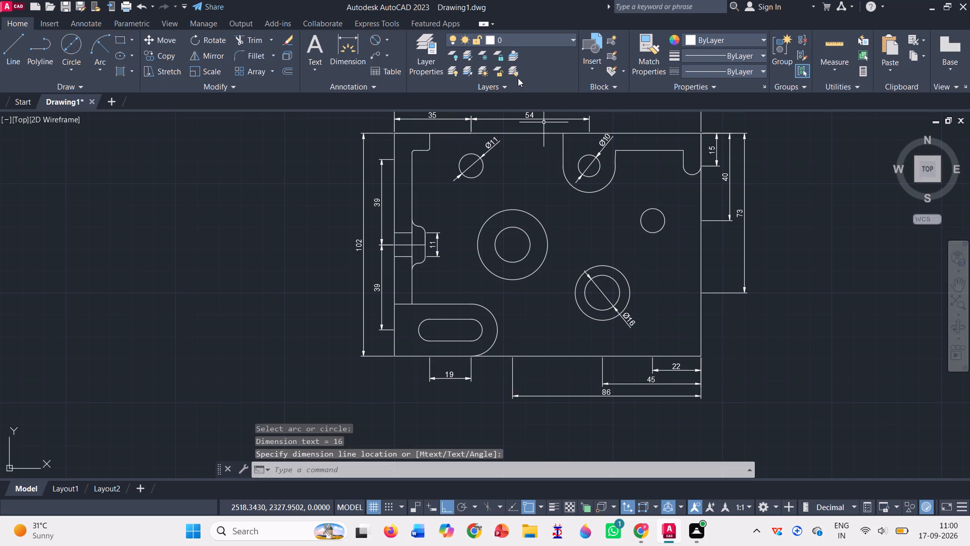
{"action": "left_click", "coordinate": [379, 43]}
{"action": "left_click", "coordinate": [628, 280]}
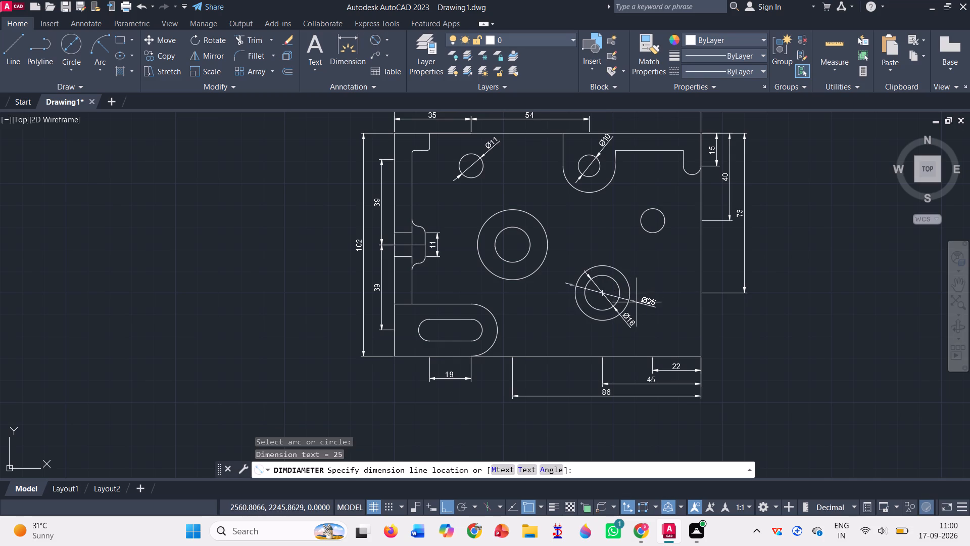
{"action": "left_click", "coordinate": [637, 302]}
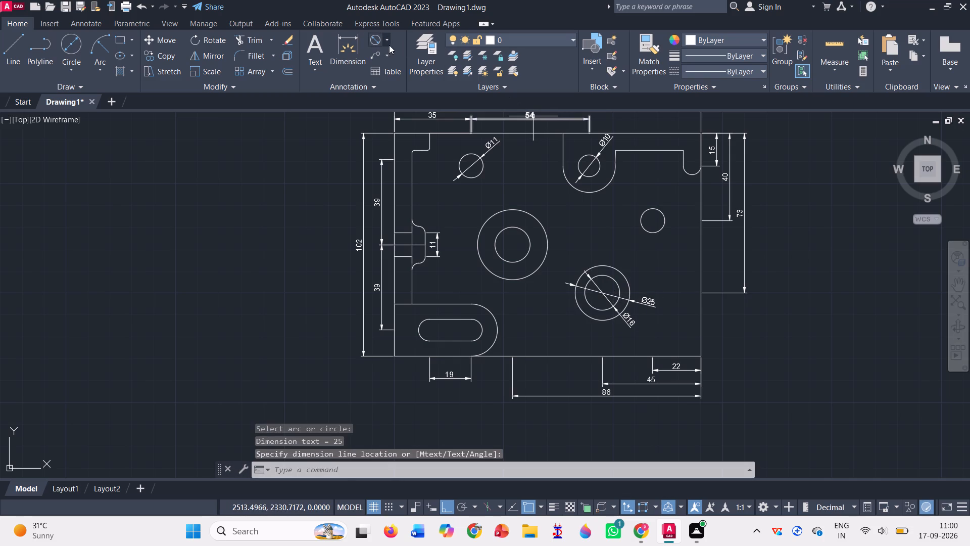
Add a diameter dimension to the inner circle of the central concentric pair, with its text inside the circle.
{"action": "left_click", "coordinate": [374, 40]}
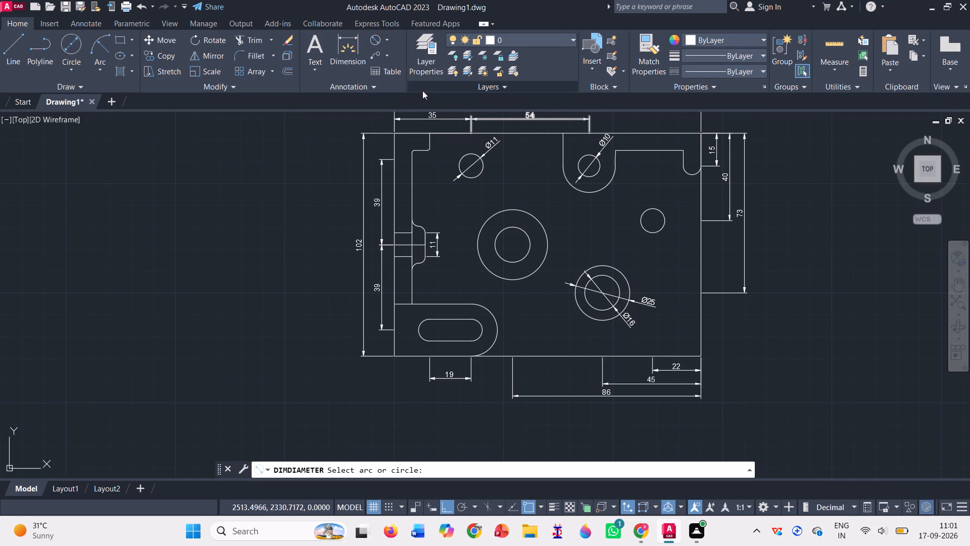
{"action": "left_click", "coordinate": [527, 238]}
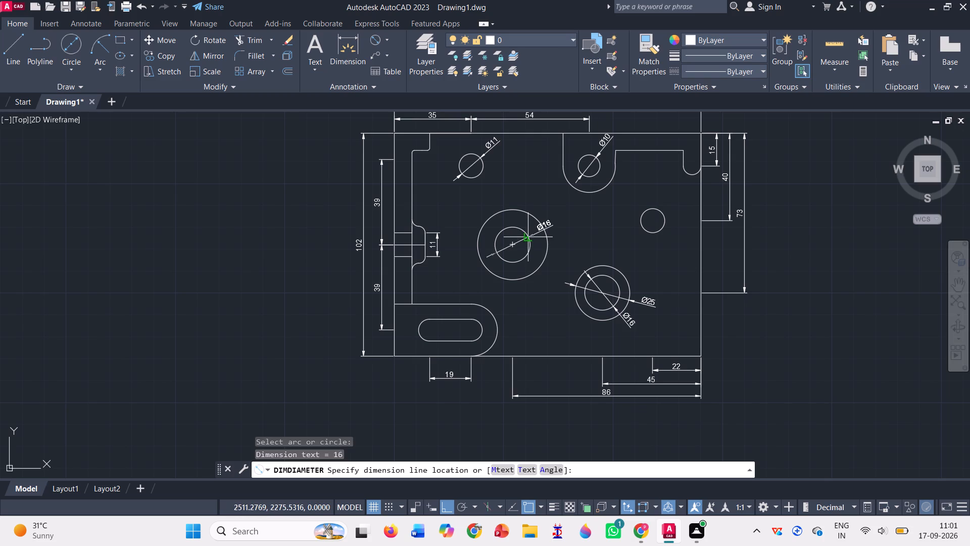
{"action": "left_click", "coordinate": [506, 246]}
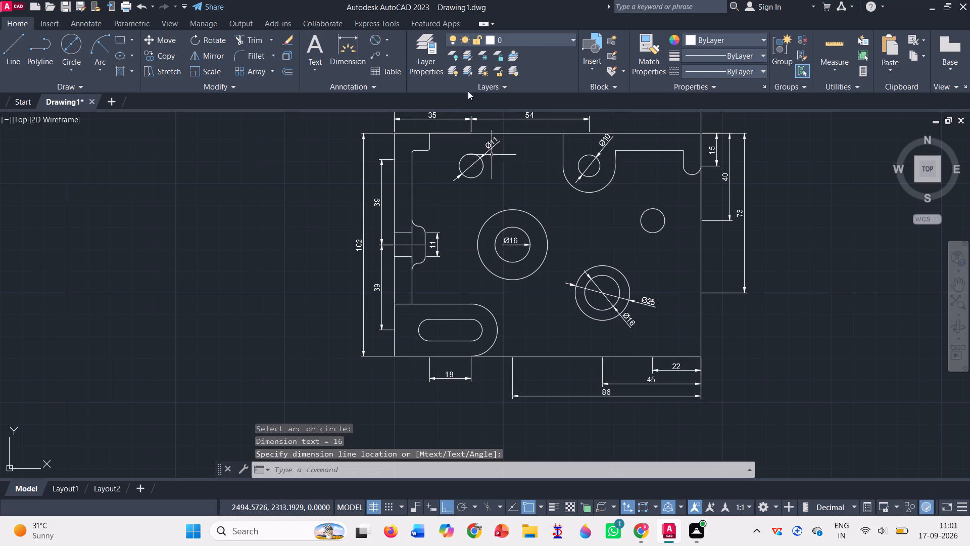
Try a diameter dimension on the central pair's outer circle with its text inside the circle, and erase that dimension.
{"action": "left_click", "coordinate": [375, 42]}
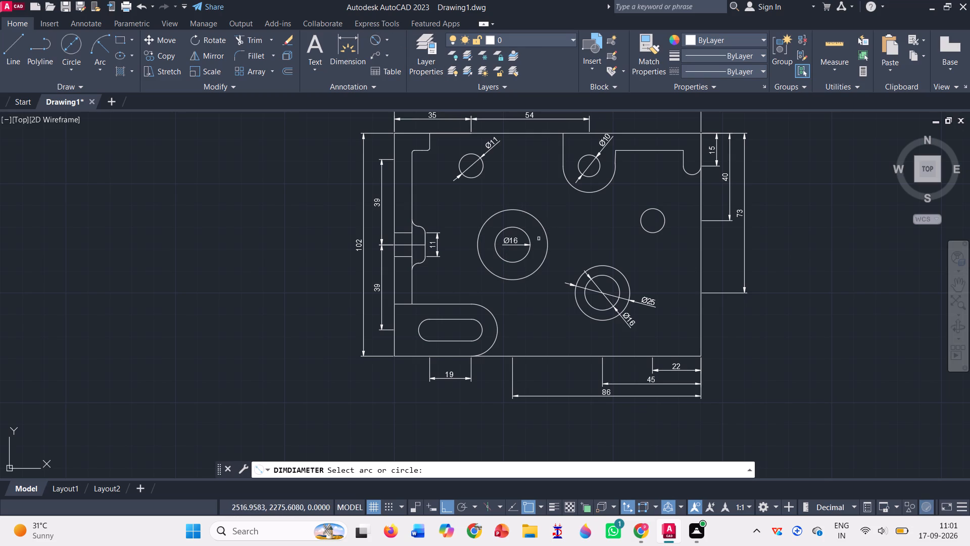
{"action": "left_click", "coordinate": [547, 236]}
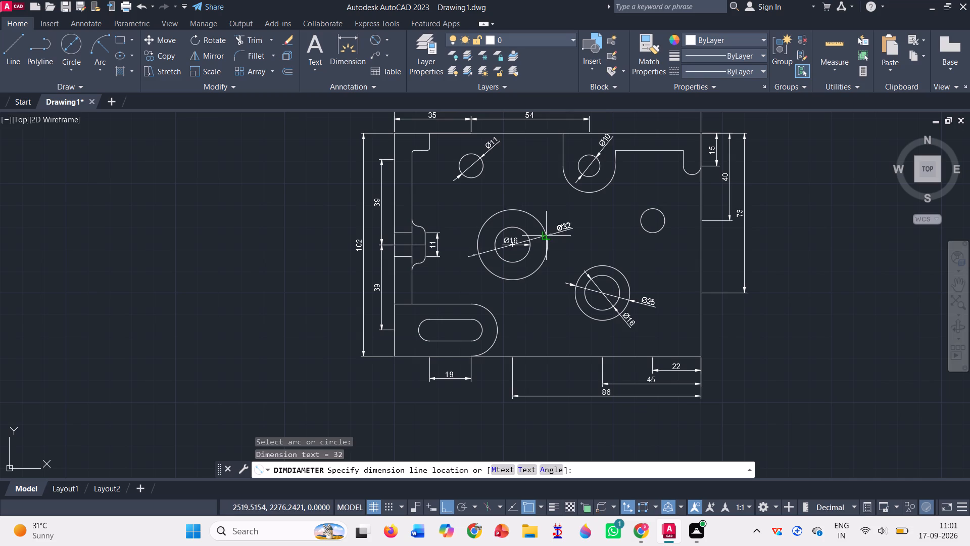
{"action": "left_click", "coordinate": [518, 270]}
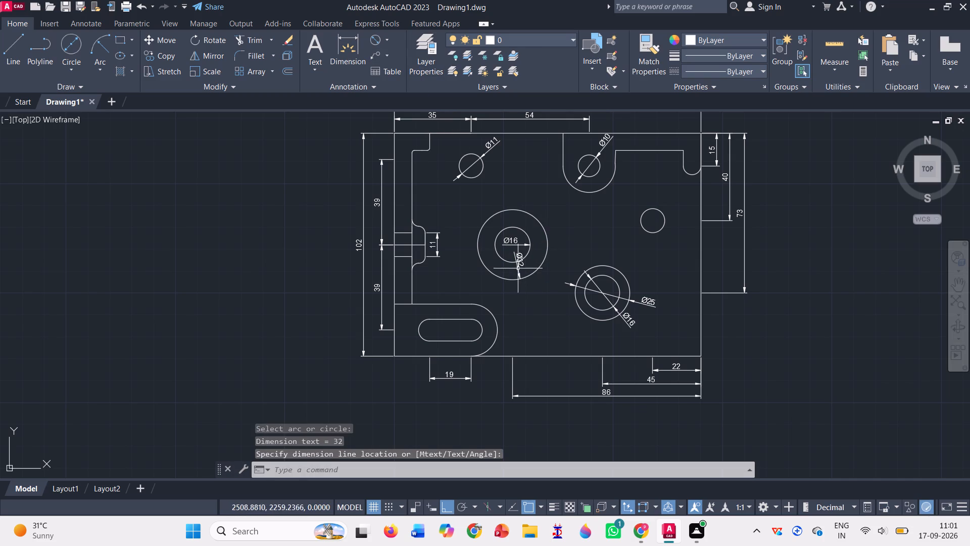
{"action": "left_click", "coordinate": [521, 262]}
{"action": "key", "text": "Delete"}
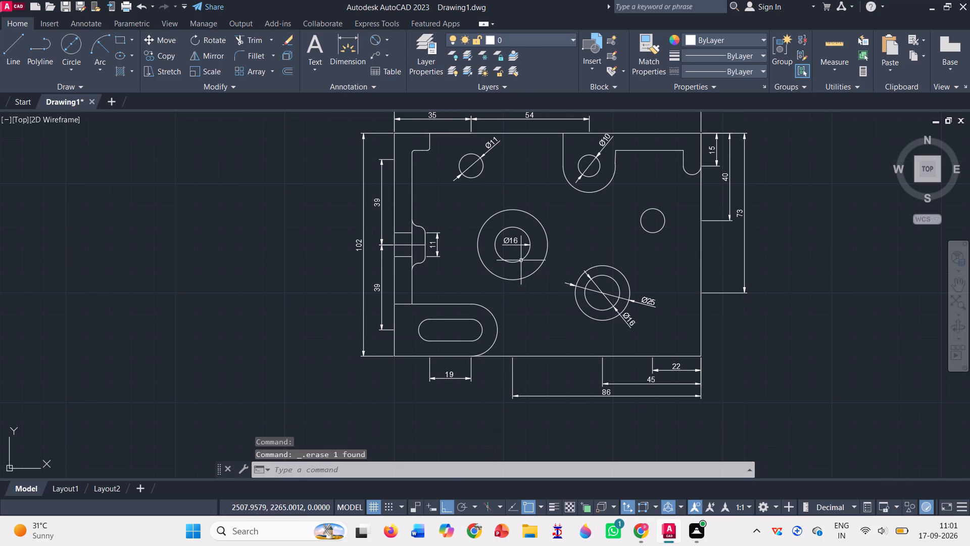
Add a diameter dimension to the central pair's outer circle, with its text outside the circle to the upper right.
{"action": "left_click", "coordinate": [372, 41]}
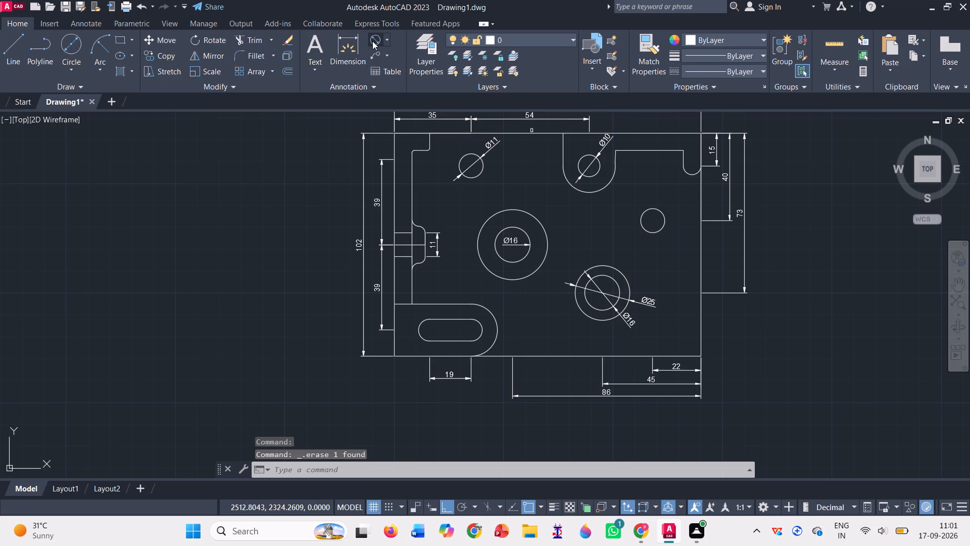
{"action": "left_click", "coordinate": [530, 216]}
{"action": "left_click", "coordinate": [549, 224]}
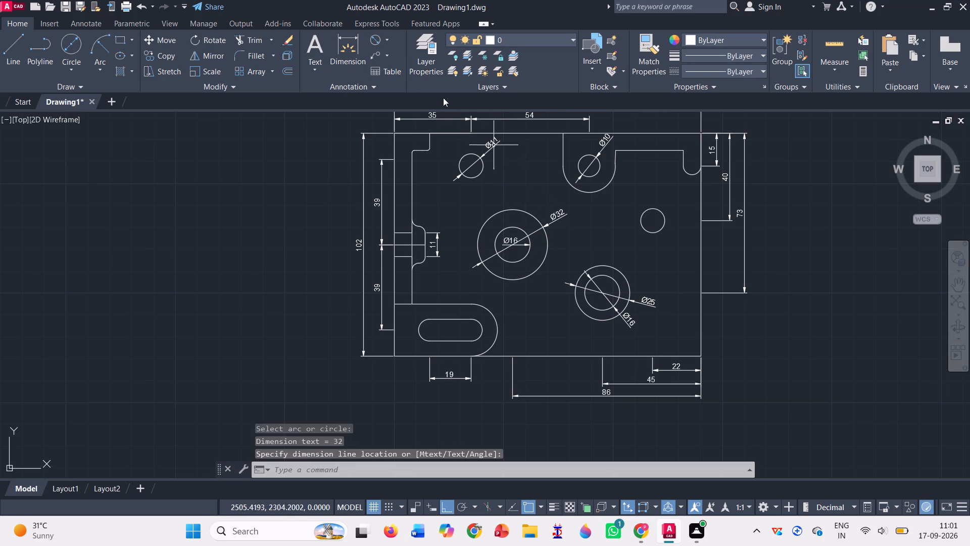
Add a radius dimension to the slot's right end arc, with its text inside the slot.
{"action": "left_click", "coordinate": [372, 38]}
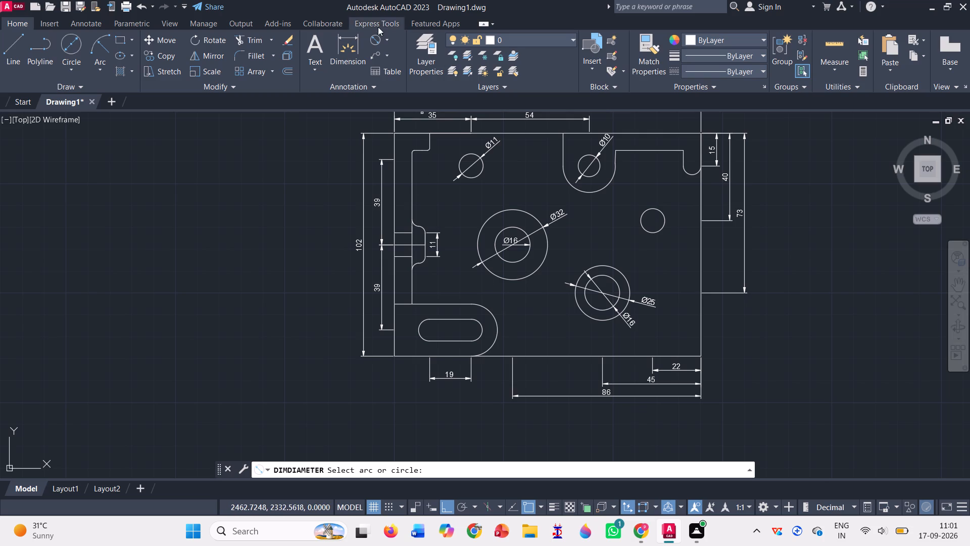
{"action": "left_click", "coordinate": [385, 37]}
{"action": "left_click", "coordinate": [385, 159]}
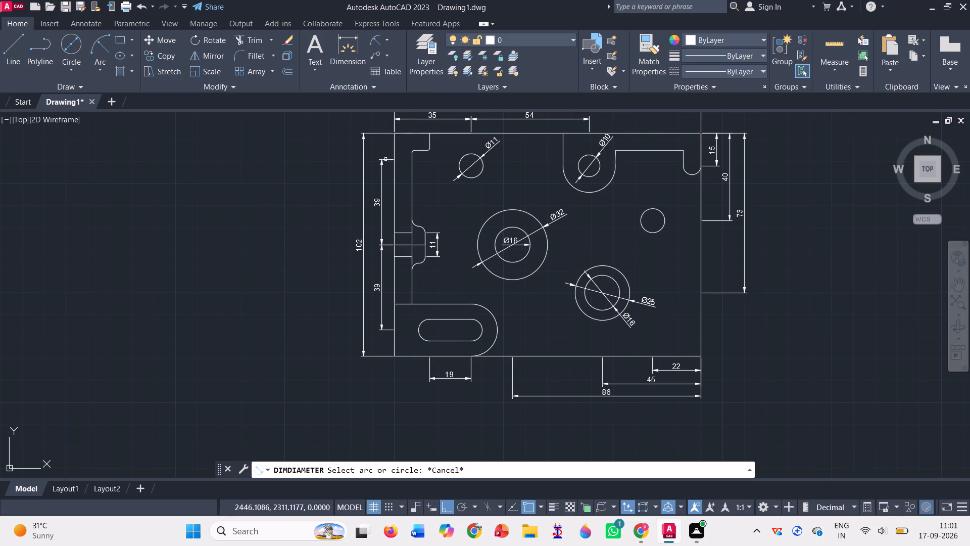
{"action": "left_click", "coordinate": [371, 40]}
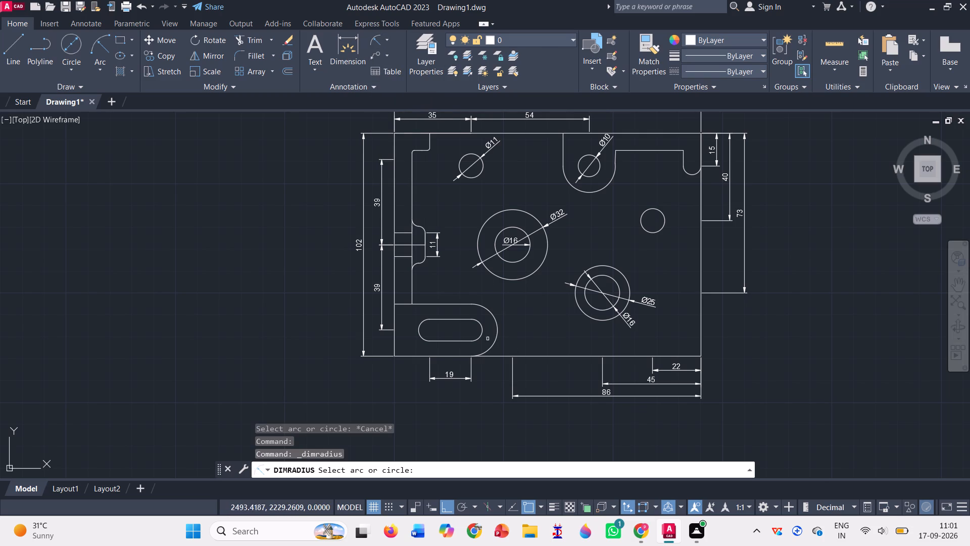
{"action": "left_click", "coordinate": [479, 337]}
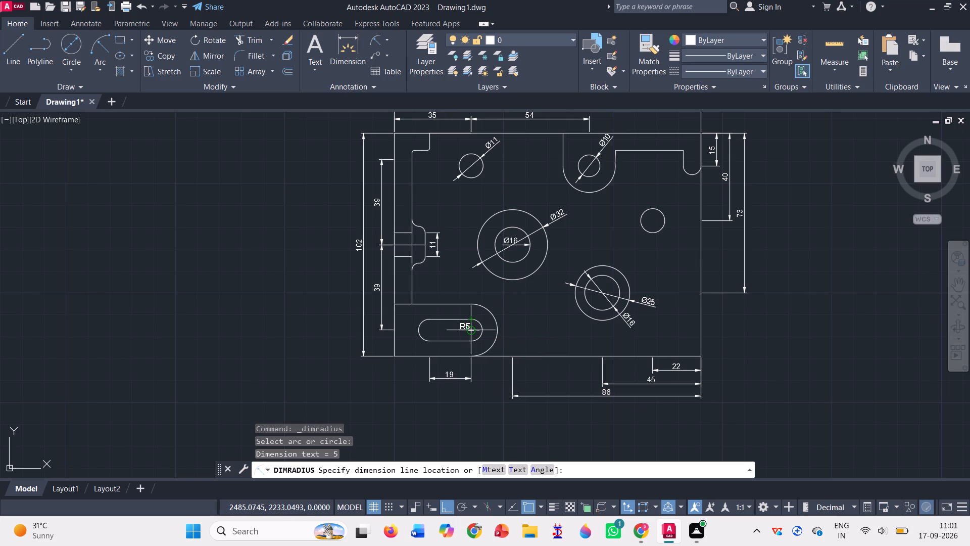
{"action": "left_click", "coordinate": [473, 329]}
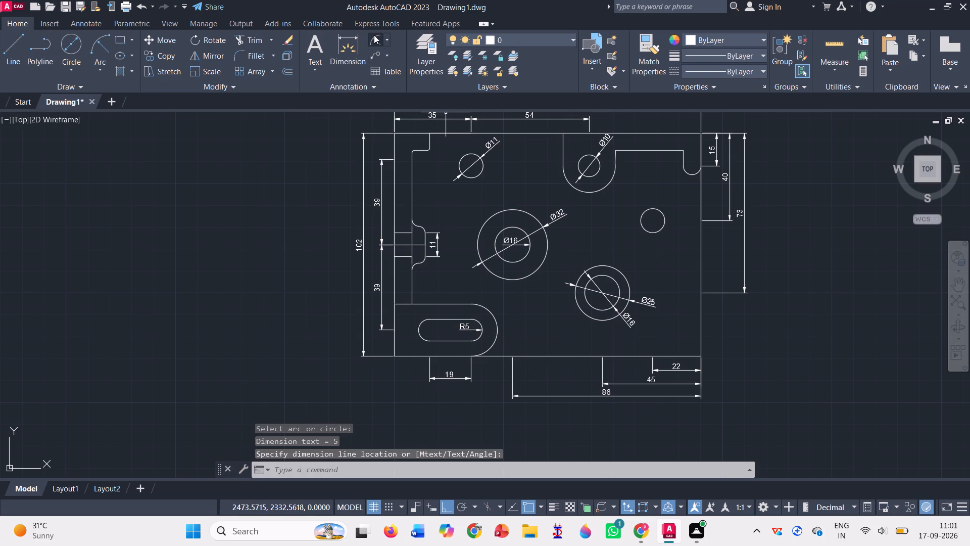
Add a radius dimension to the large outer arc around the slot, with its text outside the arc to the lower right.
{"action": "left_click", "coordinate": [374, 35]}
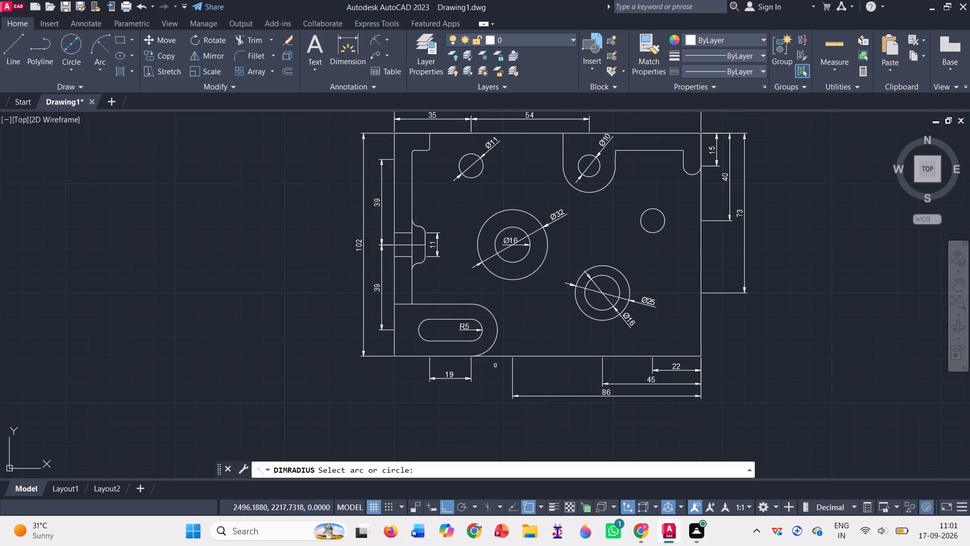
{"action": "left_click", "coordinate": [495, 336]}
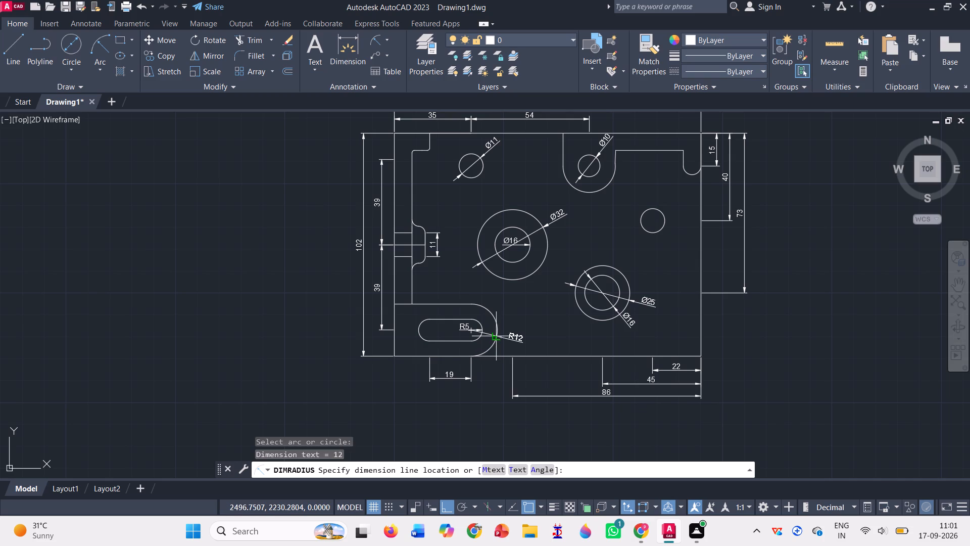
{"action": "left_click", "coordinate": [500, 340]}
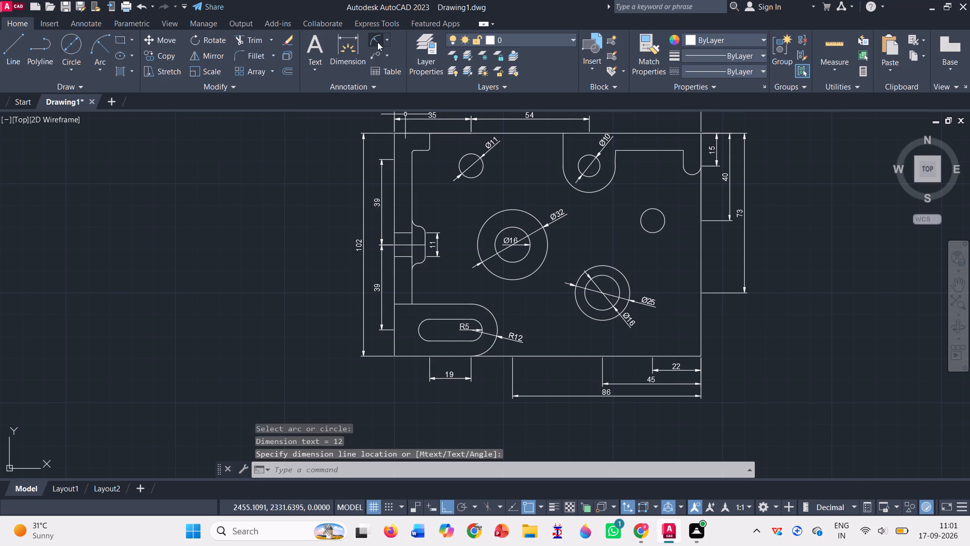
Add a radius dimension to the large U-shaped cutout's arc at the plate's top edge, with its text below the arc.
{"action": "left_click", "coordinate": [377, 42]}
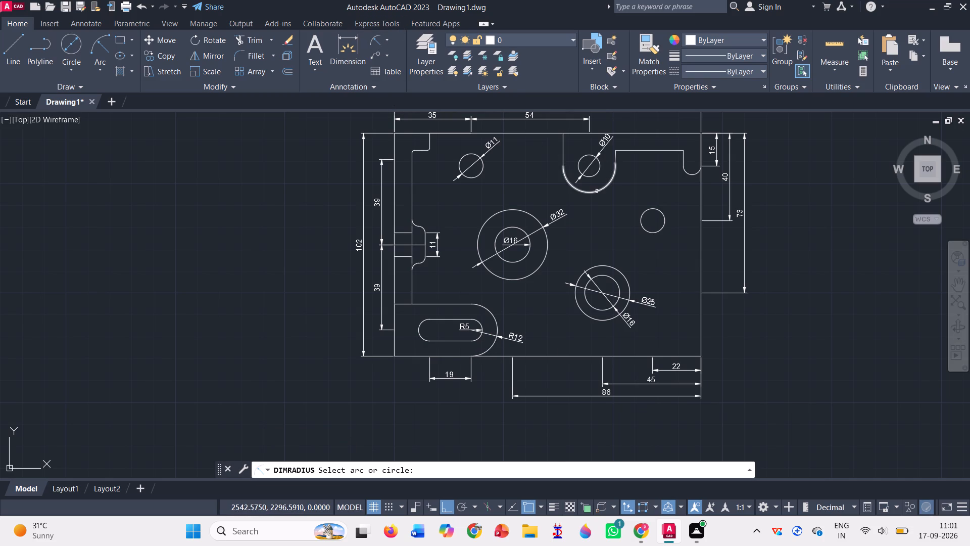
{"action": "left_click", "coordinate": [597, 191]}
{"action": "left_click", "coordinate": [603, 201]}
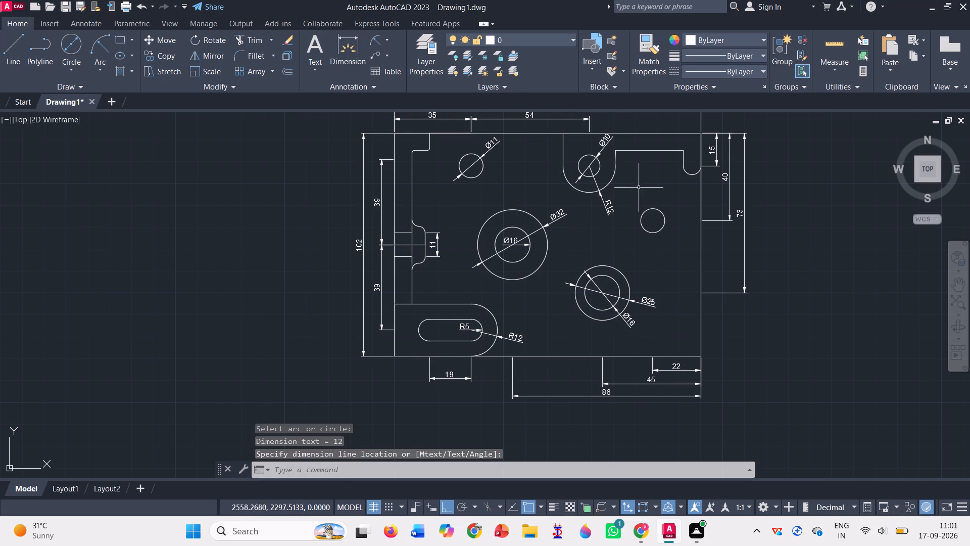
Add a radius dimension to the small notch arc near the plate's upper right corner, with its text to the lower left.
{"action": "left_click", "coordinate": [373, 42]}
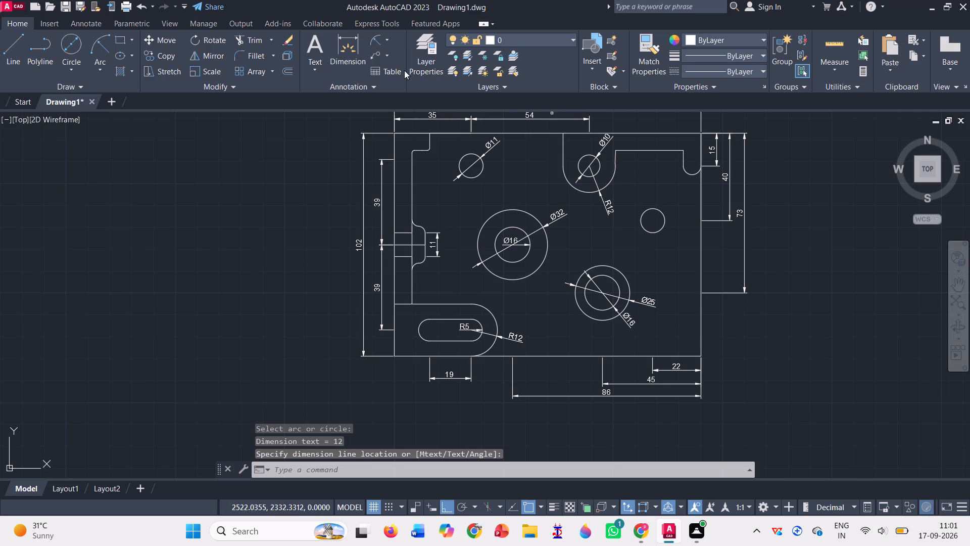
{"action": "left_click", "coordinate": [693, 175]}
{"action": "left_click", "coordinate": [682, 181]}
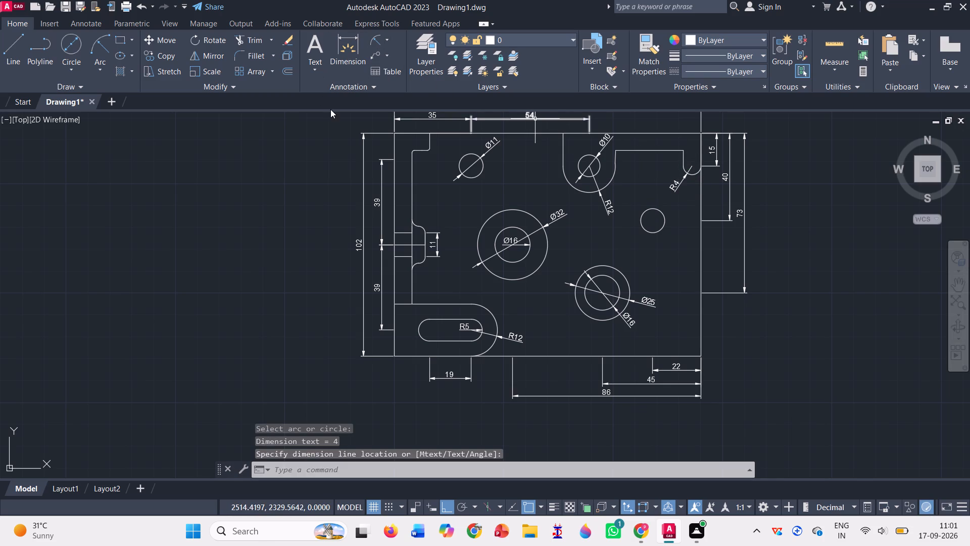
Add a diameter dimension to the single circle near the plate's right edge, with its text outside to the lower right.
{"action": "left_click", "coordinate": [386, 36]}
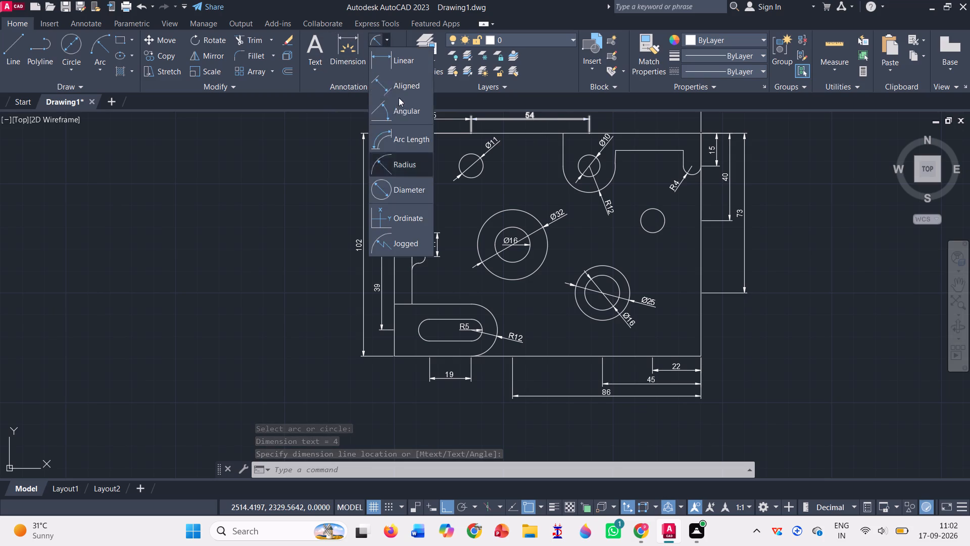
{"action": "left_click", "coordinate": [385, 181]}
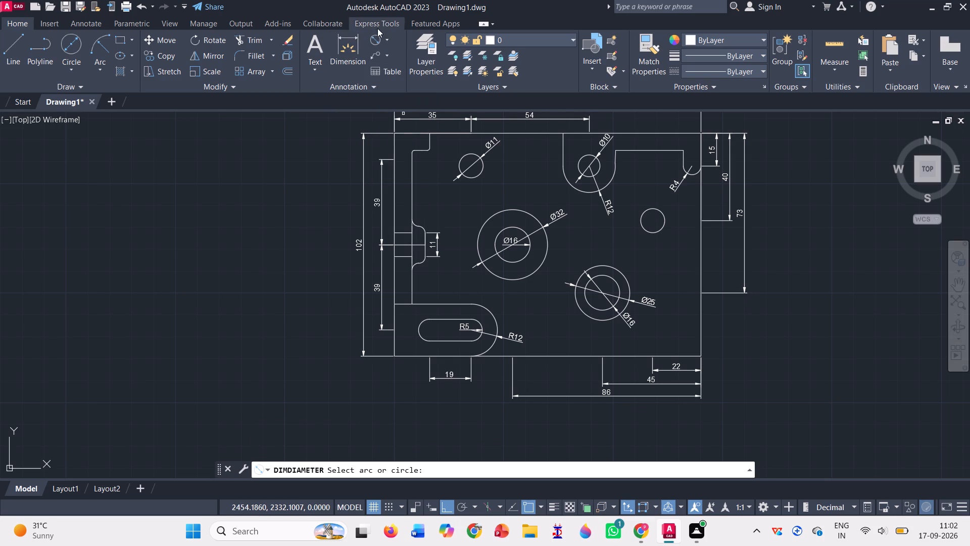
{"action": "left_click", "coordinate": [374, 34]}
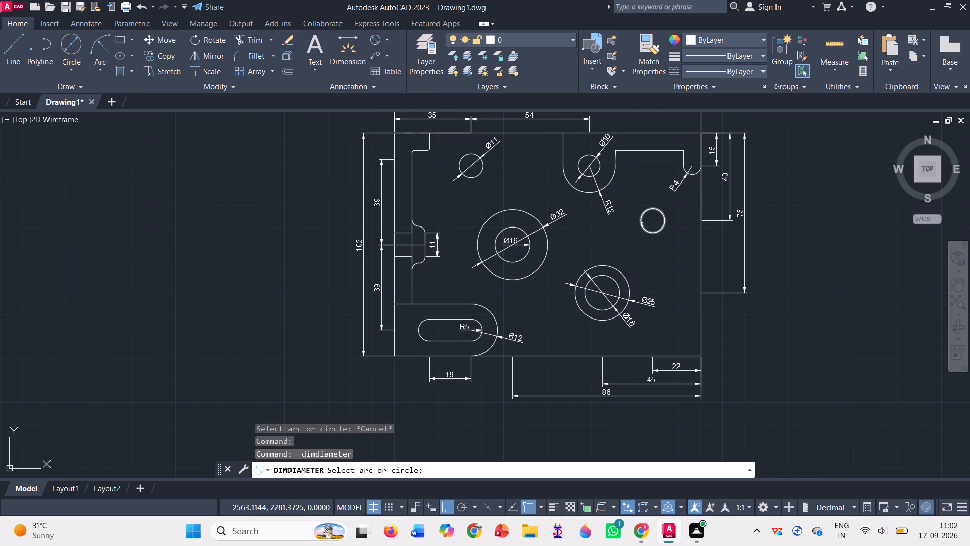
{"action": "left_click", "coordinate": [642, 224]}
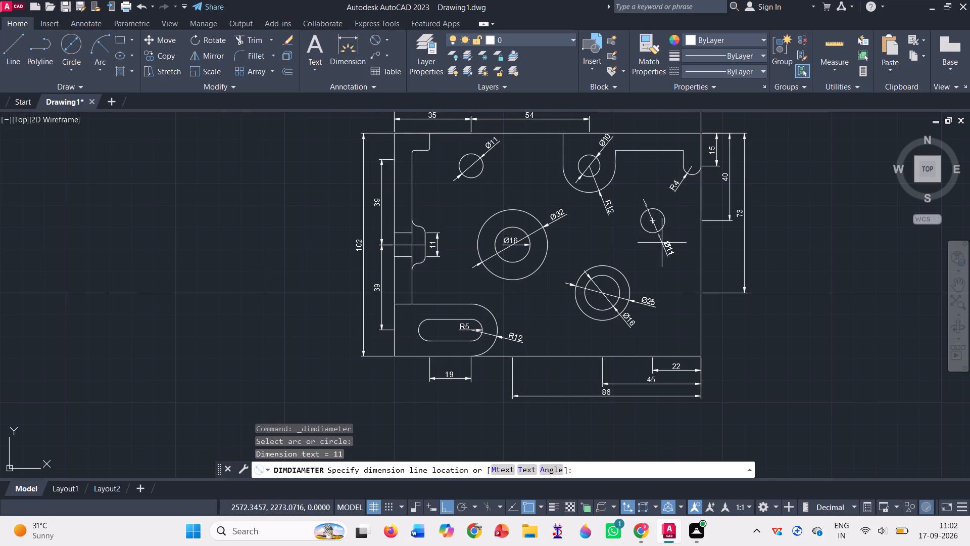
{"action": "left_click", "coordinate": [673, 235]}
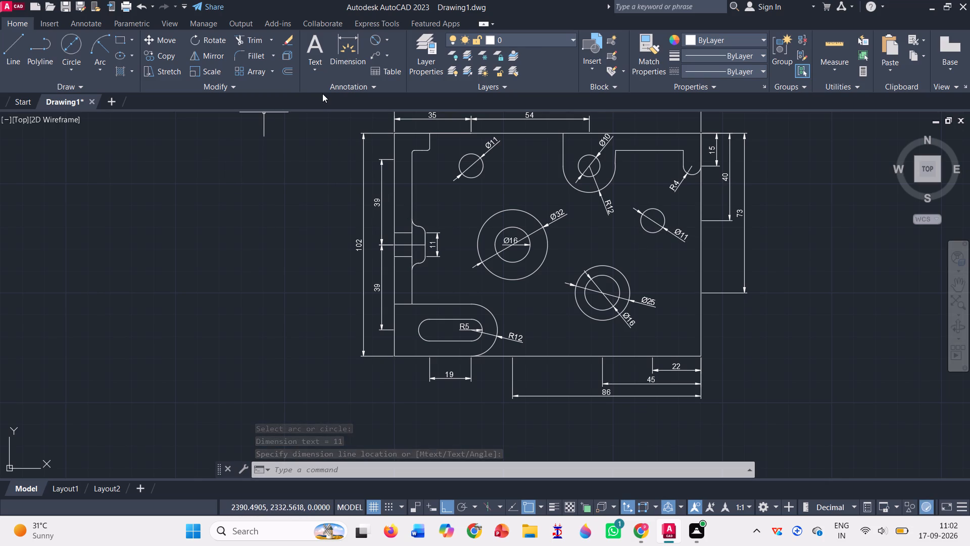
Draw an L-shaped line from the right-hand Ø11 circle's centre, about 11 down and about 20 to the left.
{"action": "left_click", "coordinate": [7, 54]}
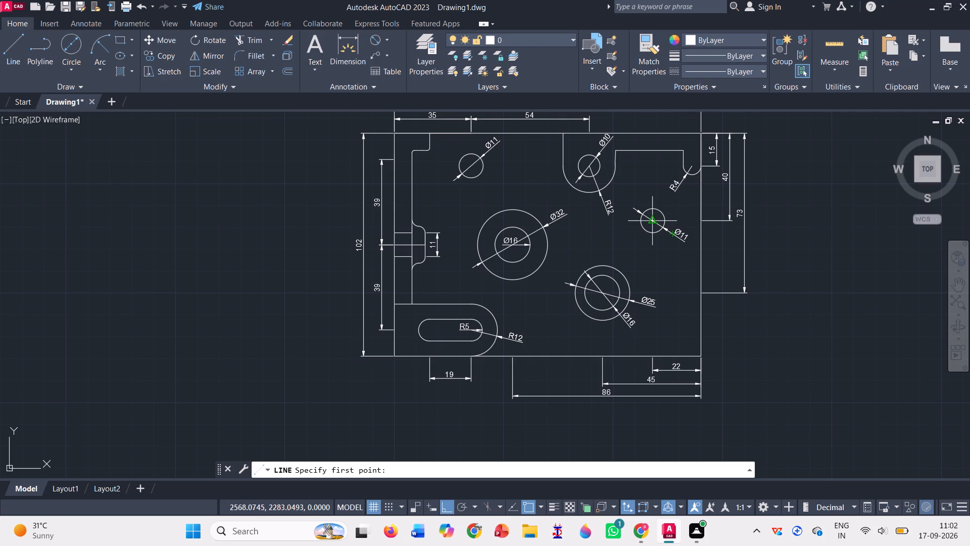
{"action": "left_click", "coordinate": [652, 222]}
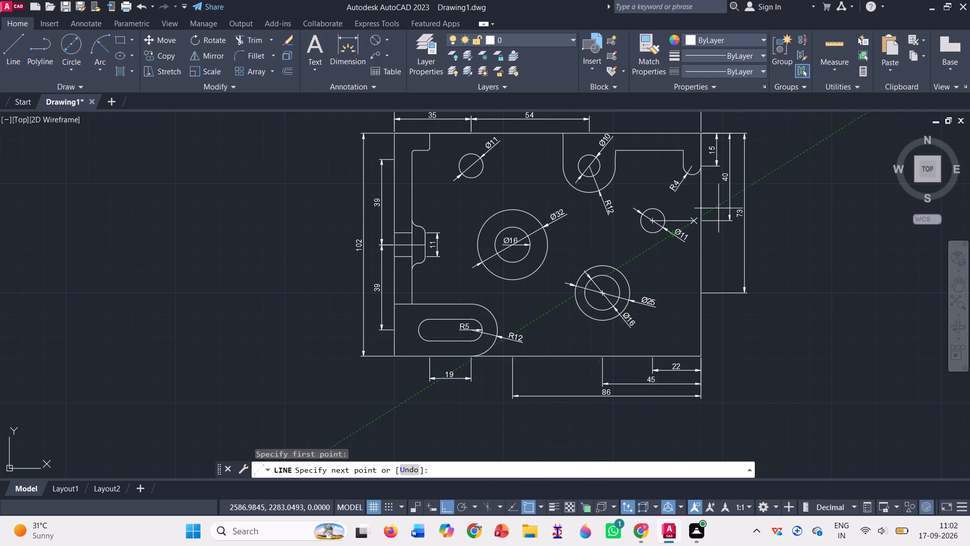
{"action": "left_click", "coordinate": [649, 250]}
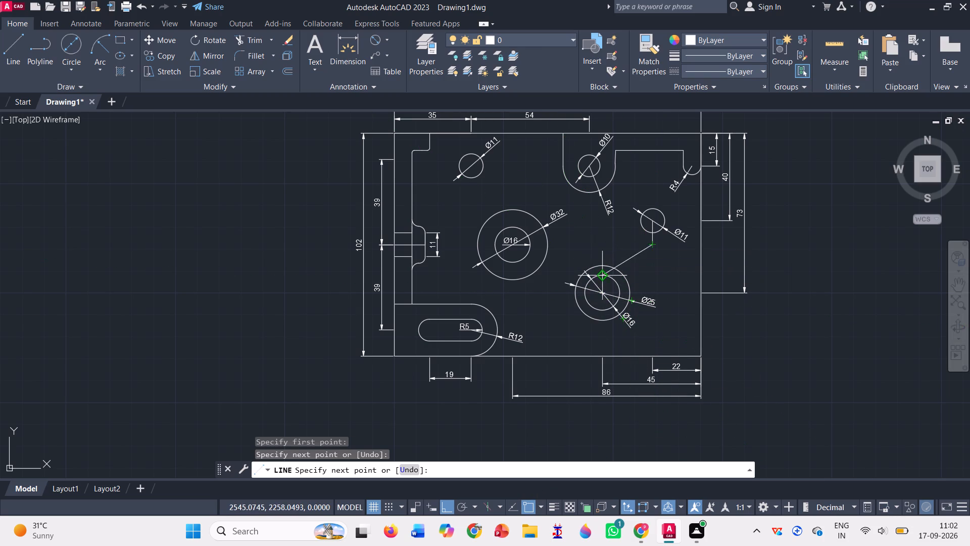
{"action": "left_click", "coordinate": [603, 245]}
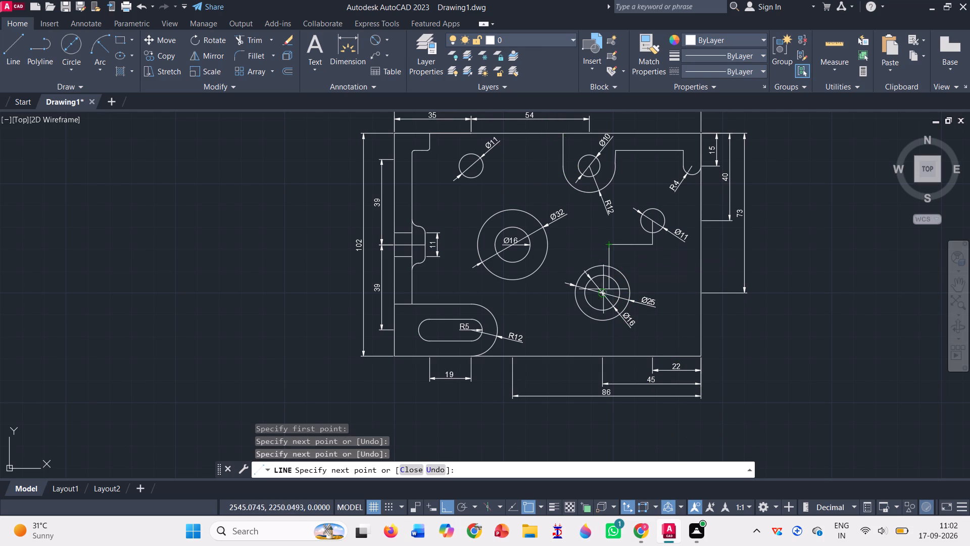
{"action": "key", "text": "Escape"}
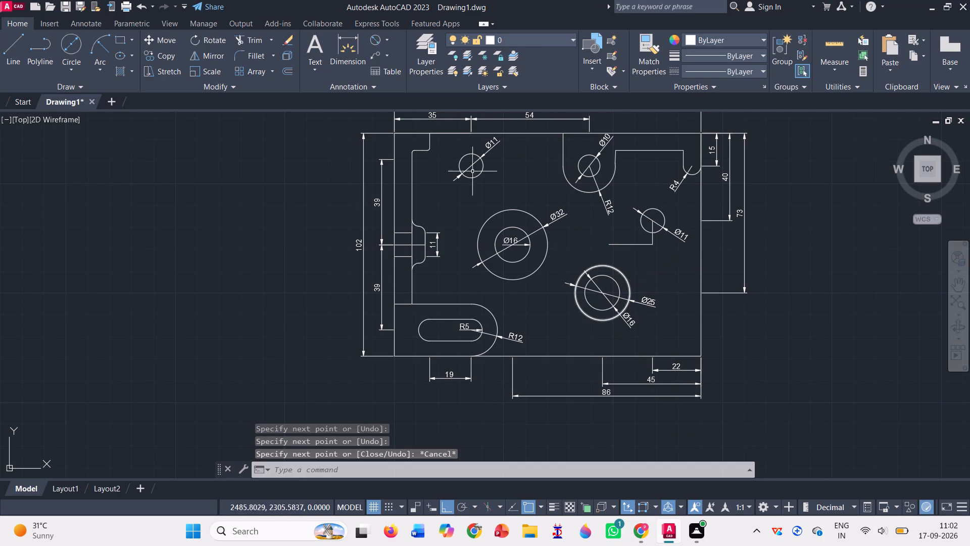
Draw a vertical line about 30 long upward from the lower right concentric pair's centre, past the L-shaped line's level.
{"action": "left_click", "coordinate": [14, 67]}
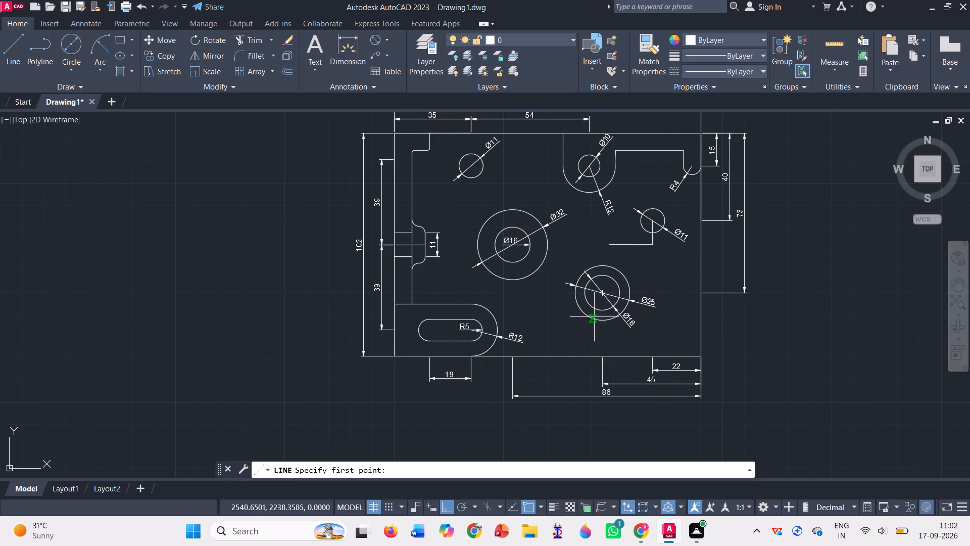
{"action": "left_click", "coordinate": [599, 293]}
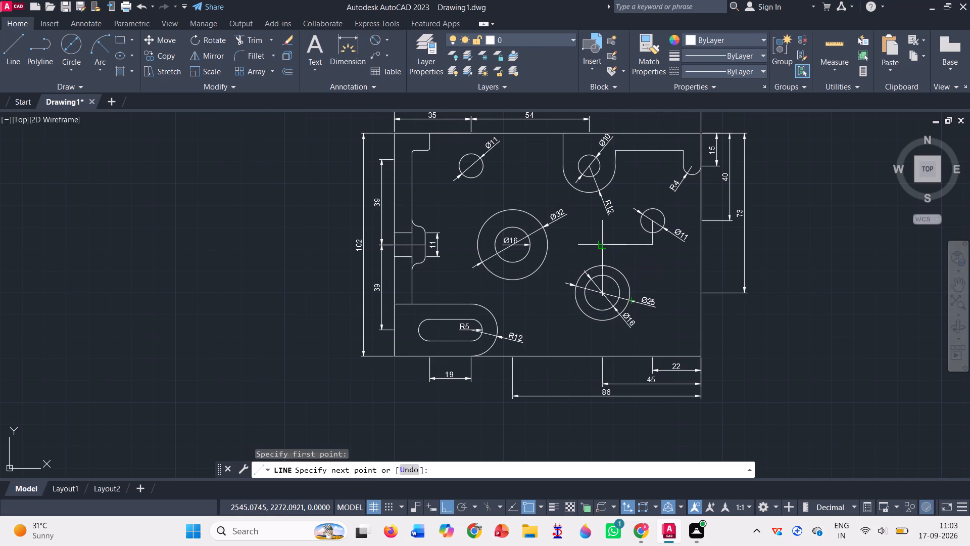
{"action": "left_click", "coordinate": [603, 246]}
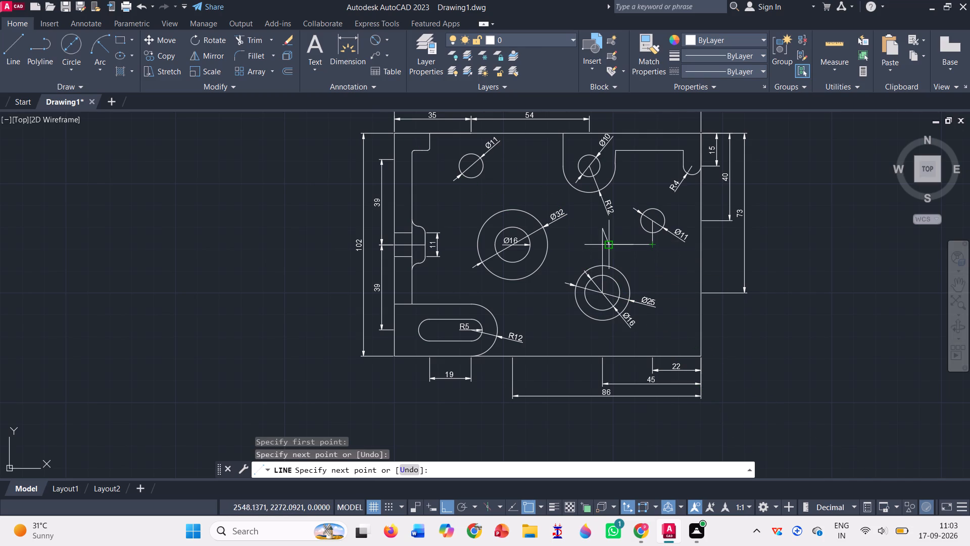
{"action": "scroll", "coordinate": [583, 262], "scroll_direction": "up", "scroll_amount": 2}
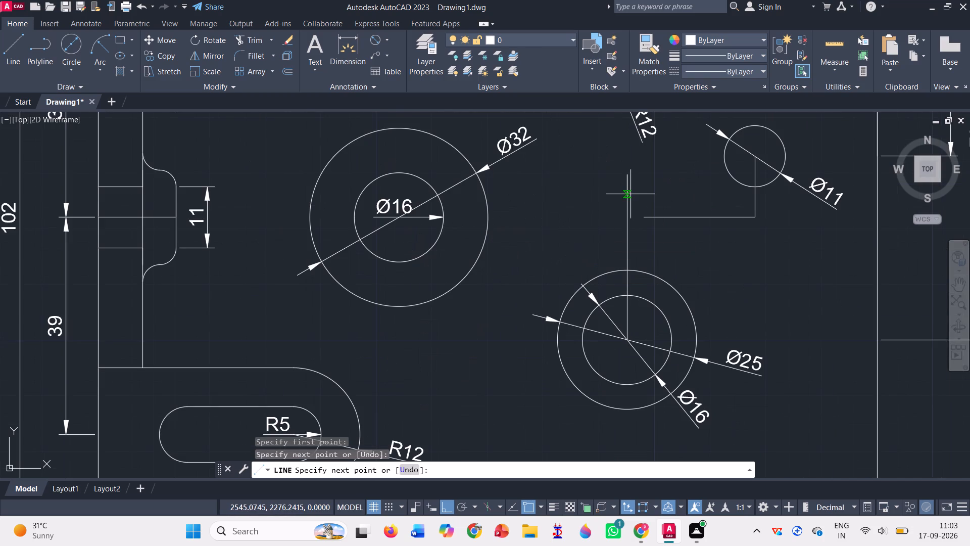
{"action": "key", "text": "Escape"}
Draw a horizontal line about 23 long from the L-shaped line's corner to the vertical line above the lower right concentric pair.
{"action": "left_click", "coordinate": [21, 43]}
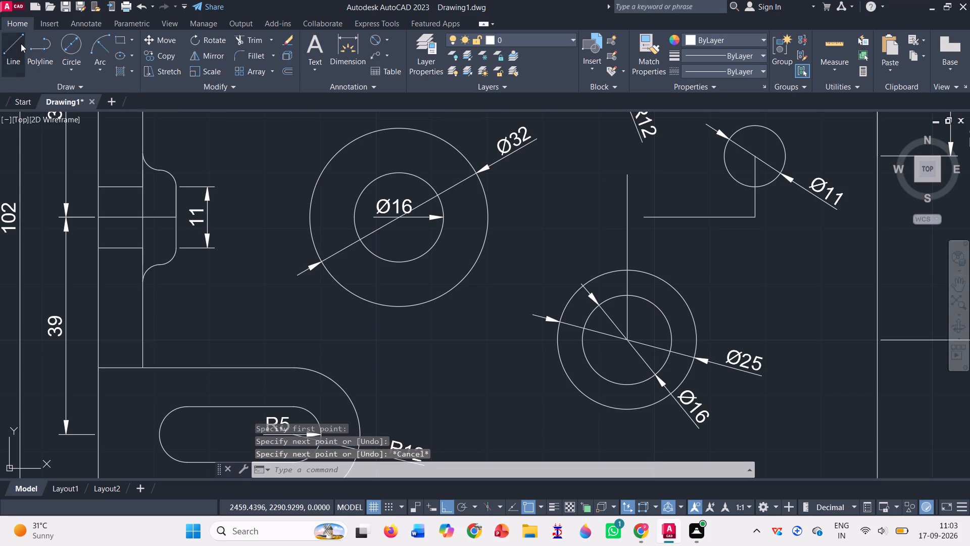
{"action": "left_click", "coordinate": [755, 219]}
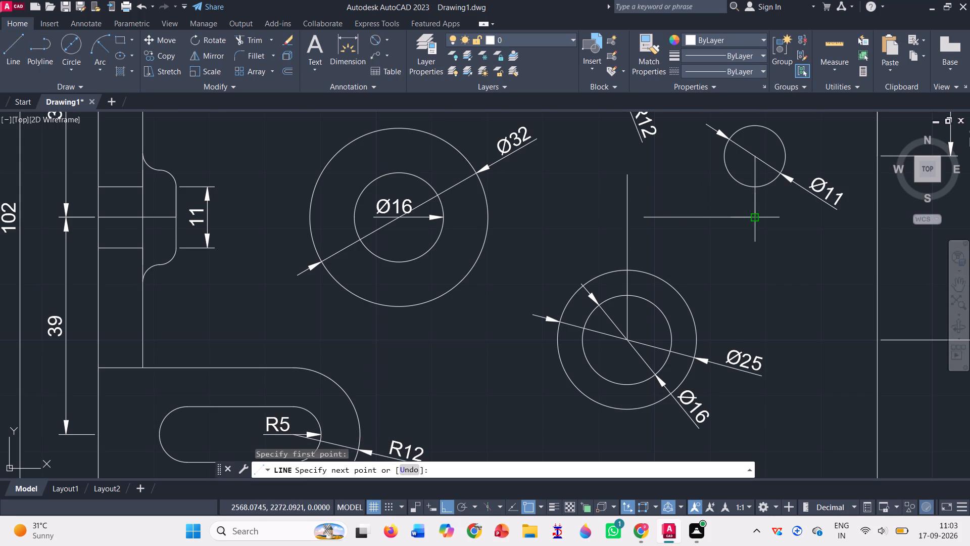
{"action": "left_click", "coordinate": [628, 216]}
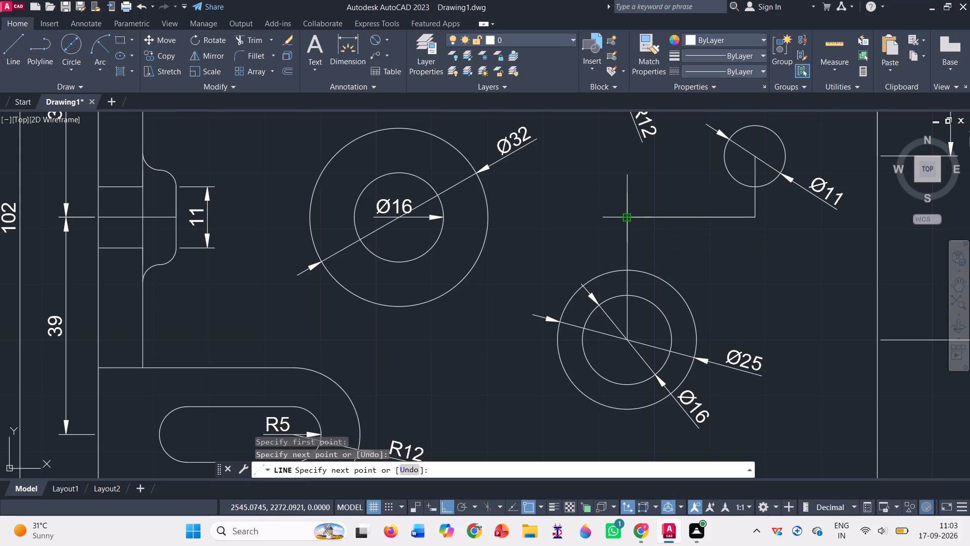
{"action": "key", "text": "Escape"}
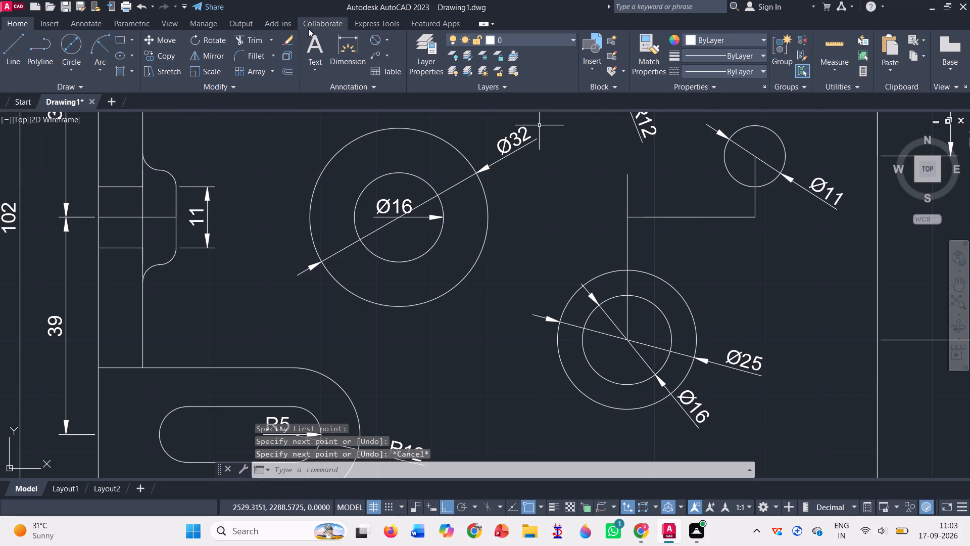
Trim the excess of the vertical line above its junction with the horizontal connecting line.
{"action": "left_click", "coordinate": [250, 41]}
{"action": "left_click_drag", "start_coordinate": [606, 192], "coordinate": [613, 192]}
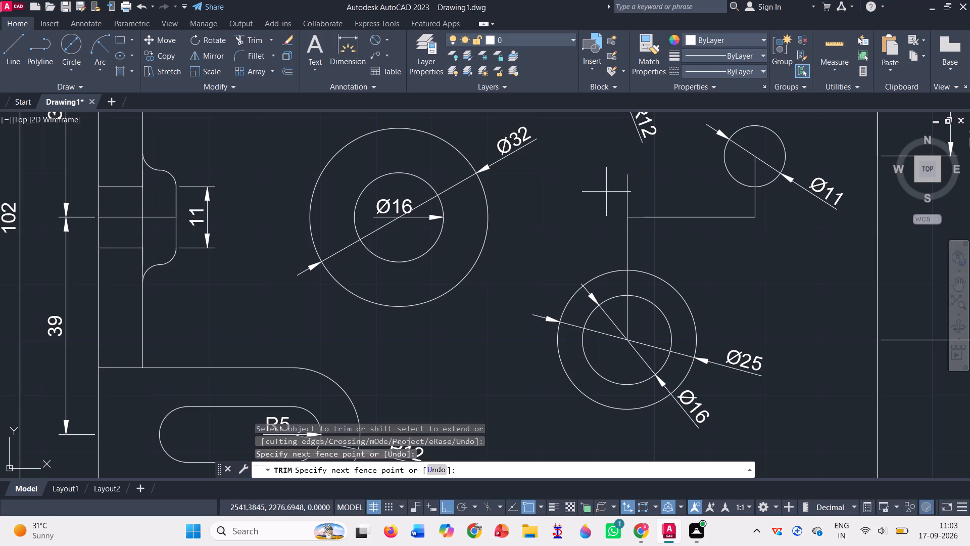
{"action": "left_click_drag", "start_coordinate": [613, 192], "coordinate": [652, 185]}
{"action": "scroll", "coordinate": [735, 232], "scroll_direction": "down", "scroll_amount": 2}
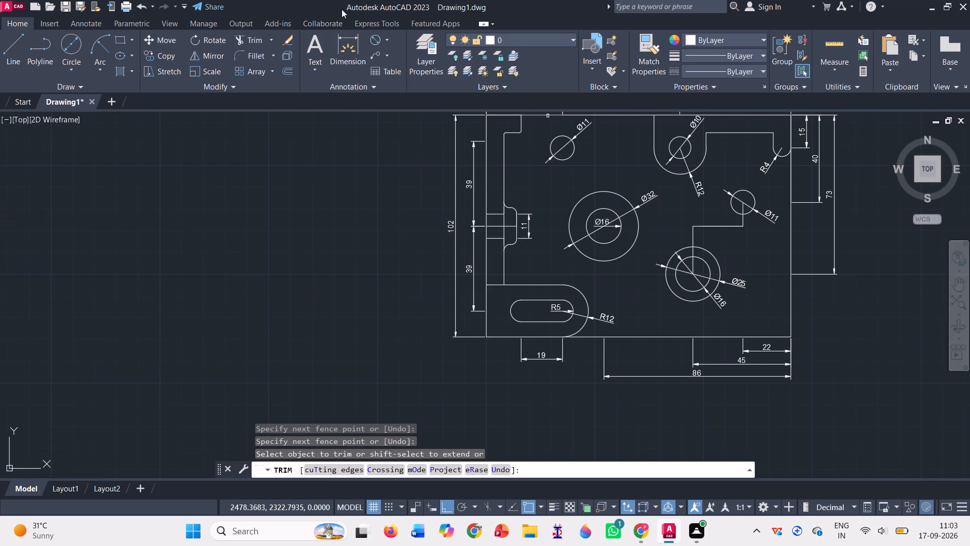
Draw a vertical line from the right-hand Ø11 circle's centre up to the plate's top edge.
{"action": "left_click", "coordinate": [15, 56]}
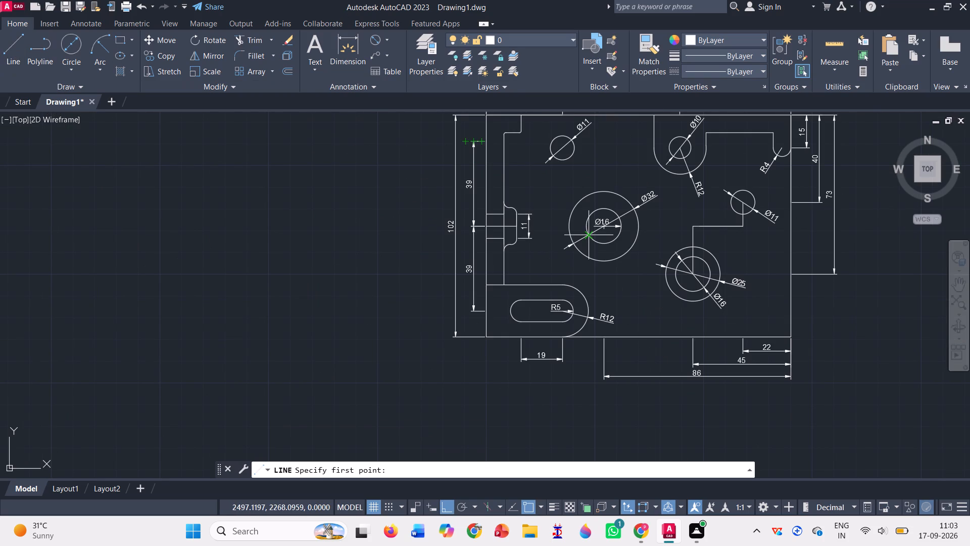
{"action": "left_click", "coordinate": [741, 203]}
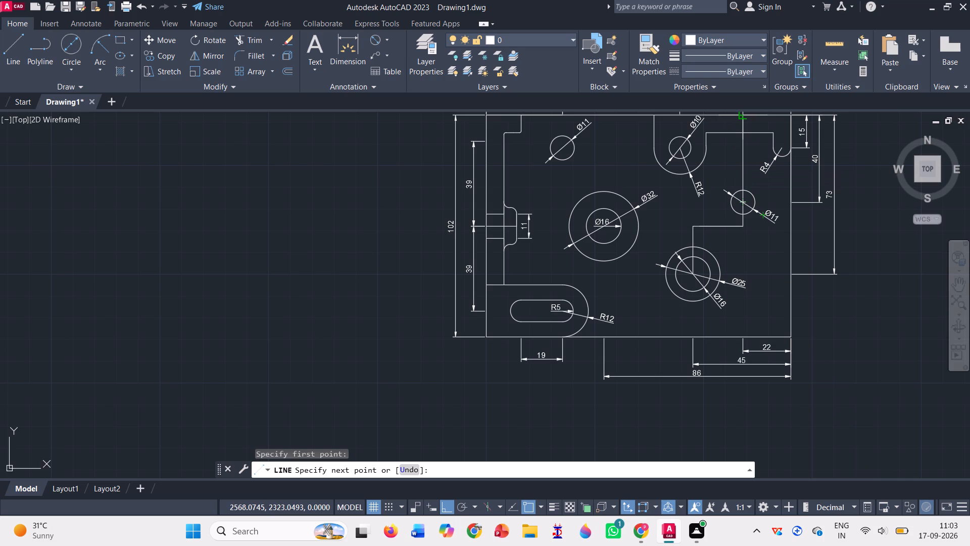
{"action": "left_click", "coordinate": [746, 116]}
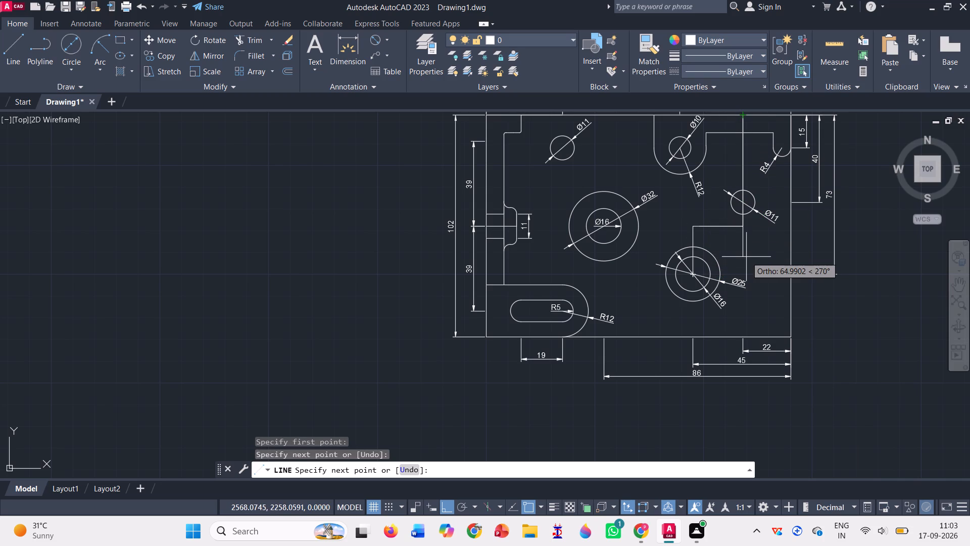
{"action": "key", "text": "Escape"}
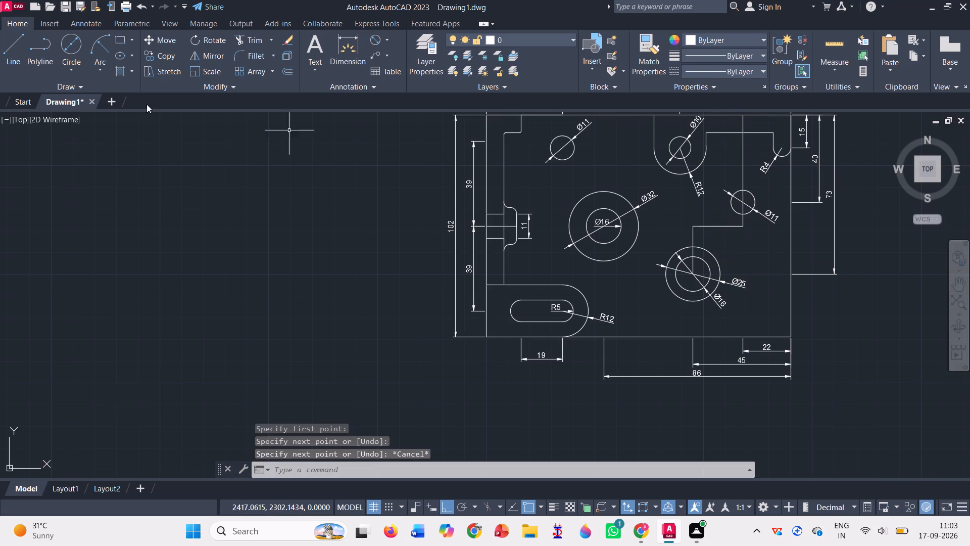
Draw a vertical line about 36 long from the lower right concentric pair's centre down past the plate's bottom edge.
{"action": "left_click", "coordinate": [21, 56]}
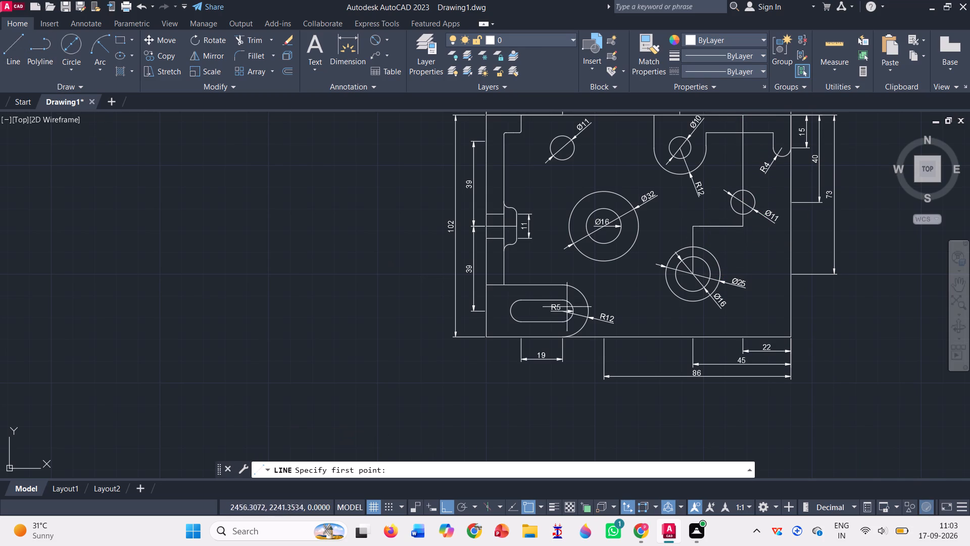
{"action": "left_click", "coordinate": [693, 274]}
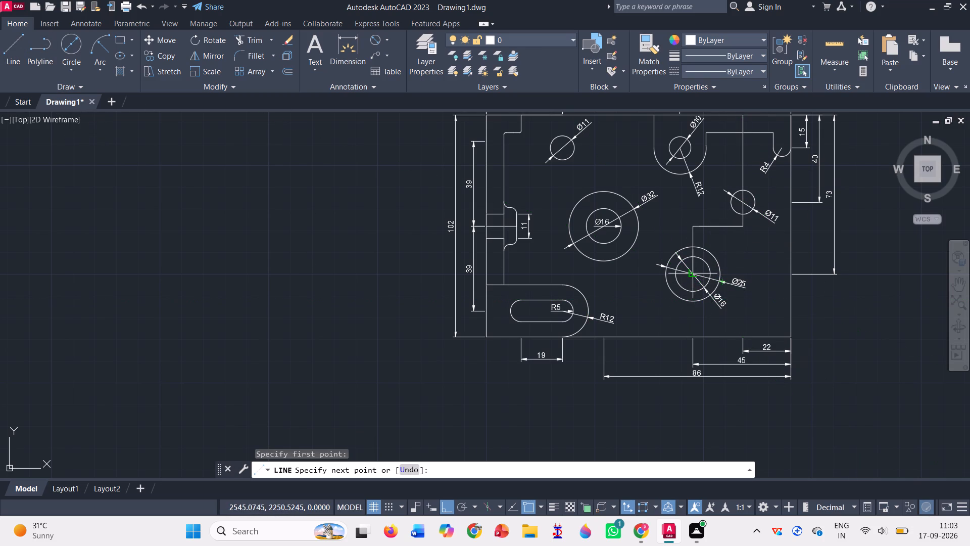
{"action": "left_click", "coordinate": [693, 347]}
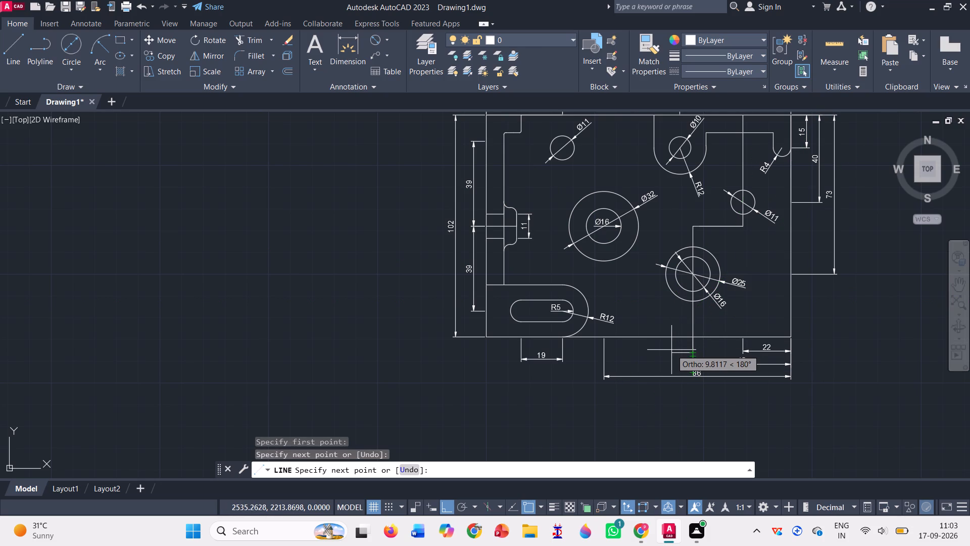
{"action": "key", "text": "Escape"}
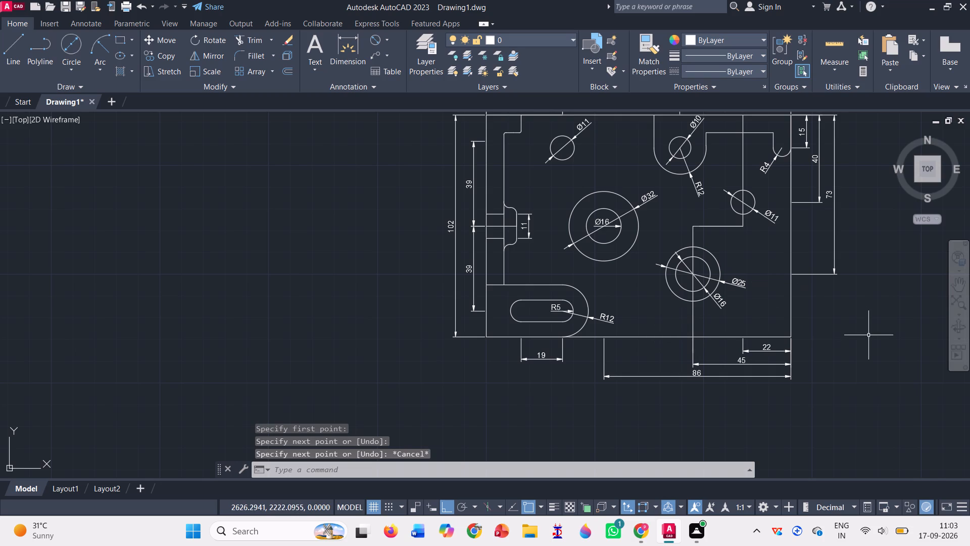
Draw a stepped line from the Ø10 circle's centre above the top edge, down below its R12 arc, and about 35 left to above the Ø32 circle.
{"action": "left_click", "coordinate": [7, 54]}
{"action": "scroll", "coordinate": [423, 407], "scroll_direction": "down", "scroll_amount": 2}
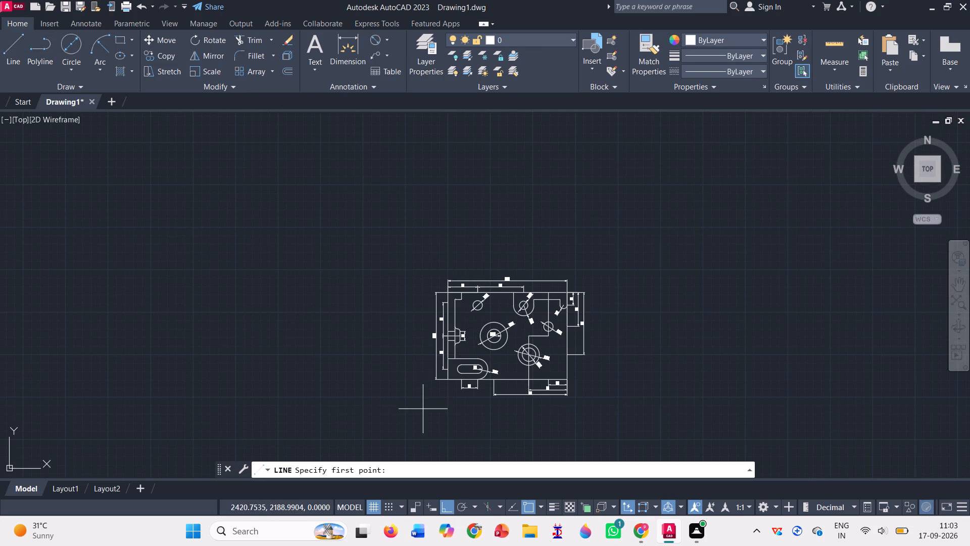
{"action": "scroll", "coordinate": [502, 340], "scroll_direction": "up", "scroll_amount": 2}
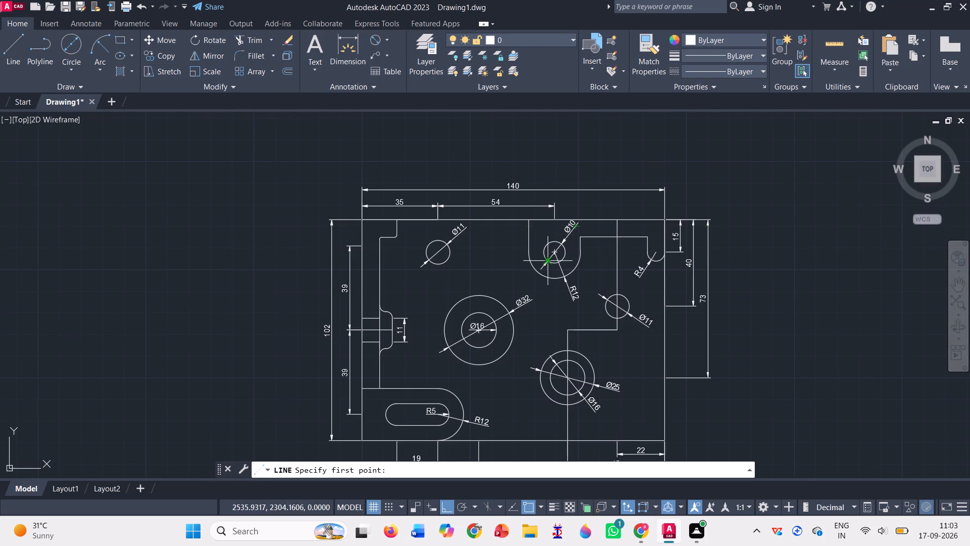
{"action": "left_click", "coordinate": [556, 249]}
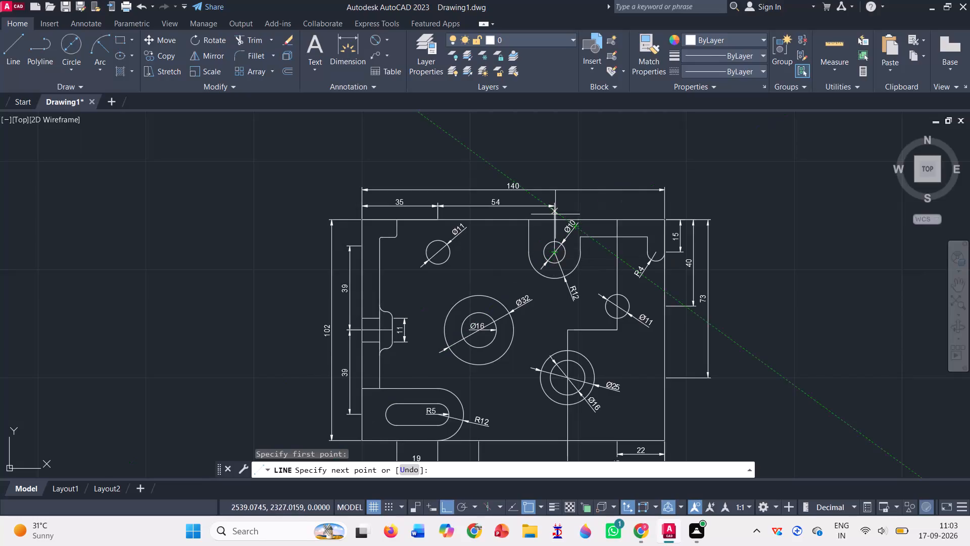
{"action": "left_click", "coordinate": [557, 197]}
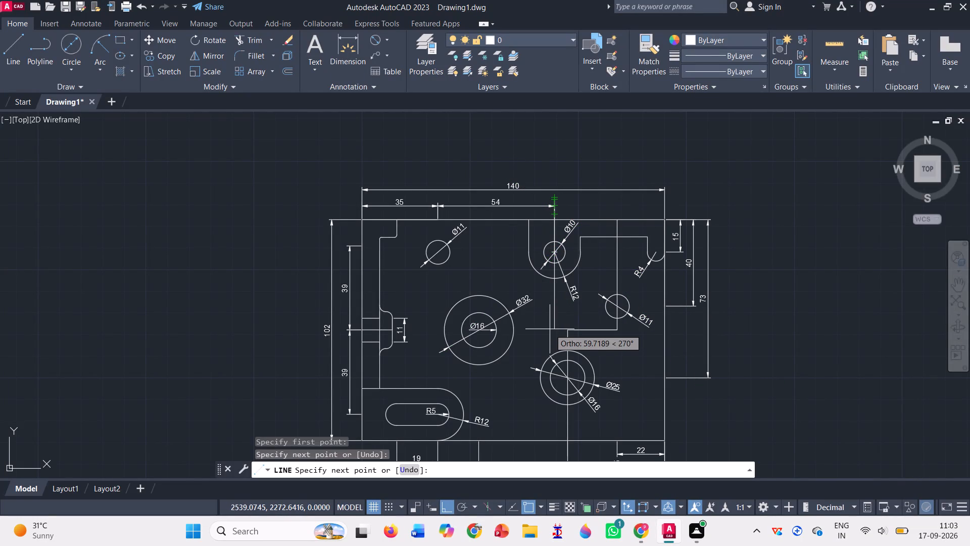
{"action": "left_click", "coordinate": [550, 284]}
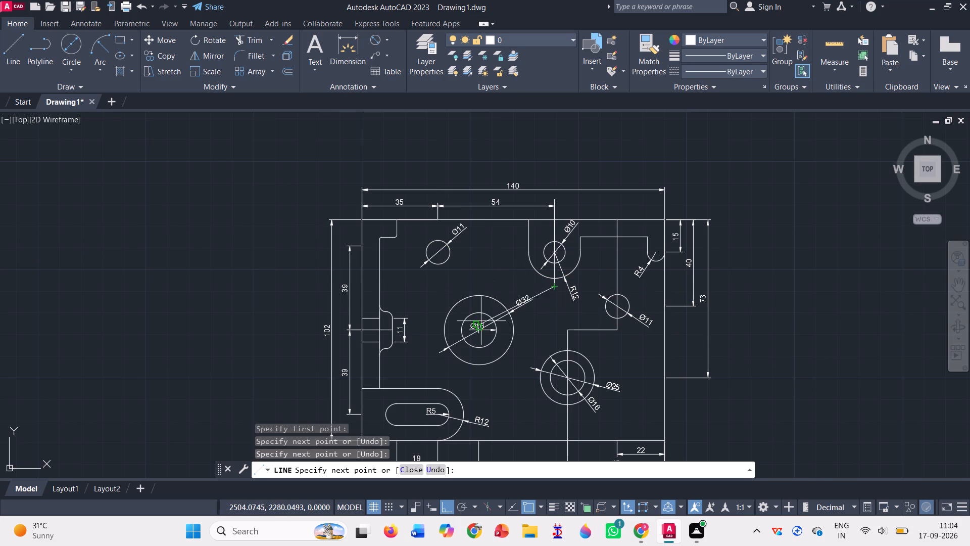
{"action": "left_click", "coordinate": [478, 287]}
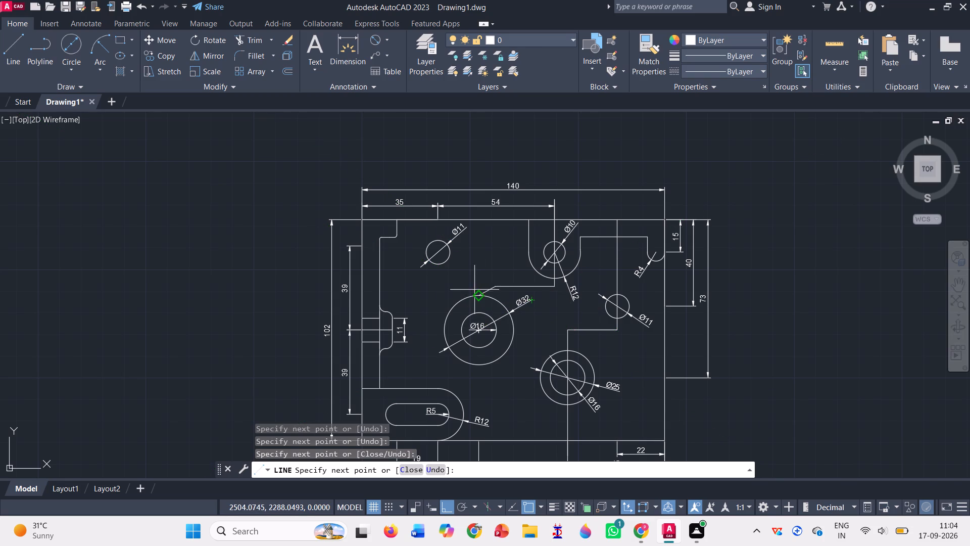
{"action": "left_click", "coordinate": [478, 286]}
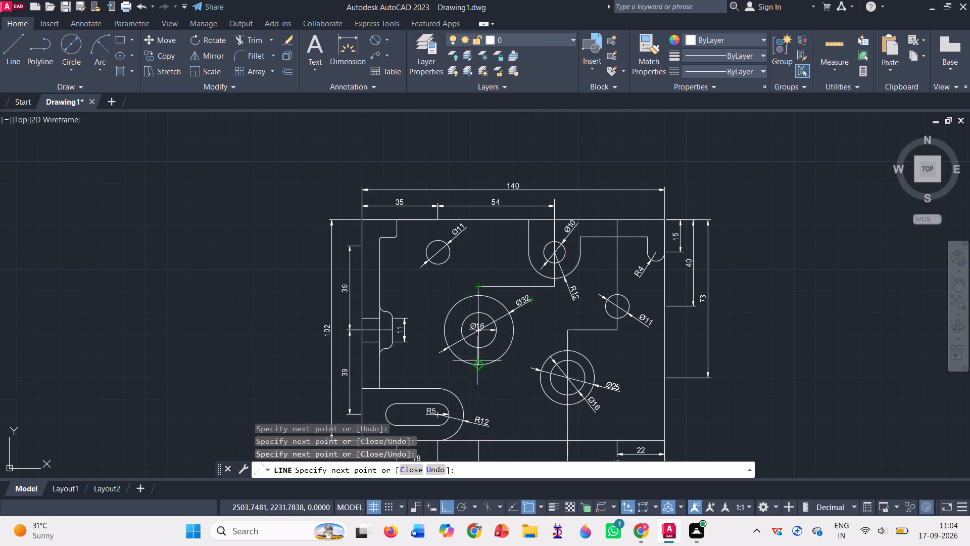
Continue the stepped line down through the Ø32 circle past the plate's bottom edge and finish with a leftward tick about 7 long.
{"action": "scroll", "coordinate": [476, 352], "scroll_direction": "down", "scroll_amount": 2}
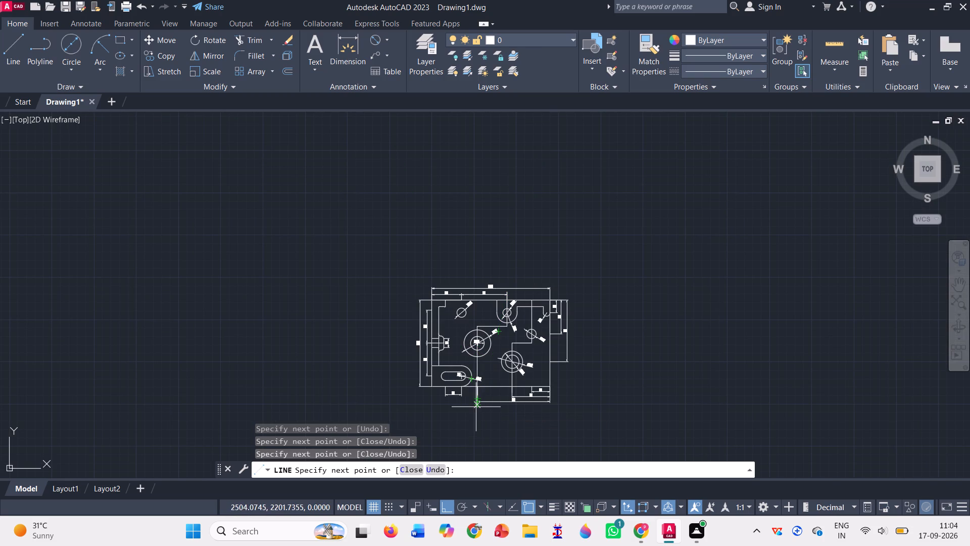
{"action": "scroll", "coordinate": [476, 407], "scroll_direction": "up", "scroll_amount": 3}
{"action": "left_click", "coordinate": [476, 355]}
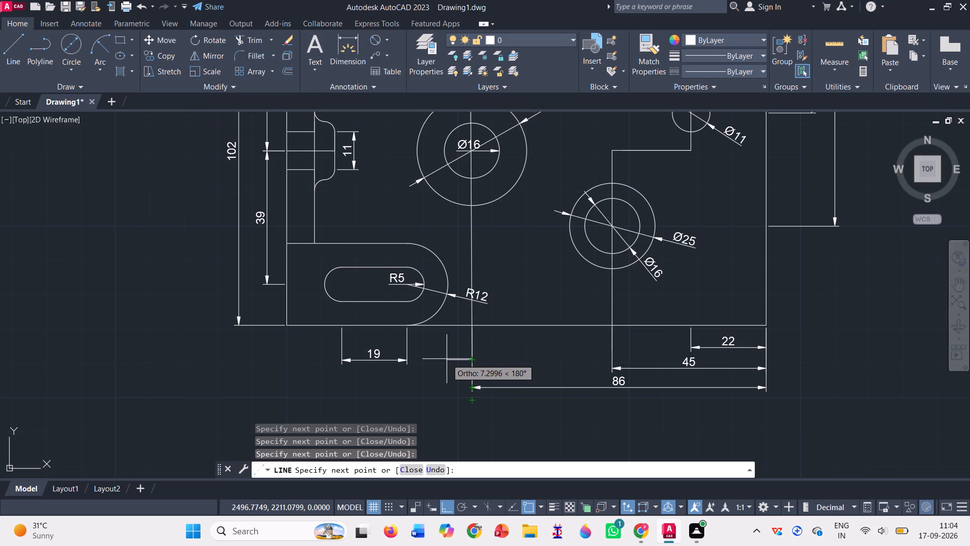
{"action": "left_click", "coordinate": [447, 359]}
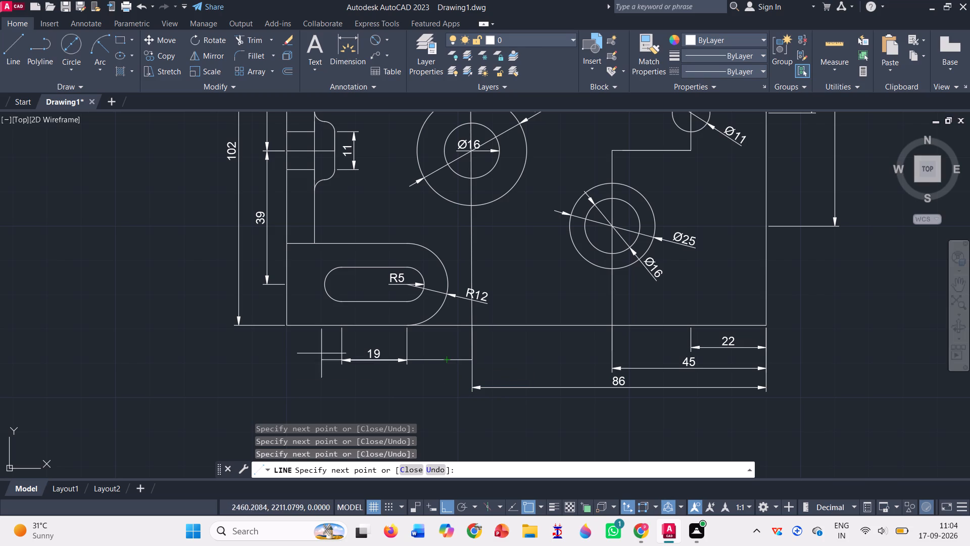
{"action": "key", "text": "Escape"}
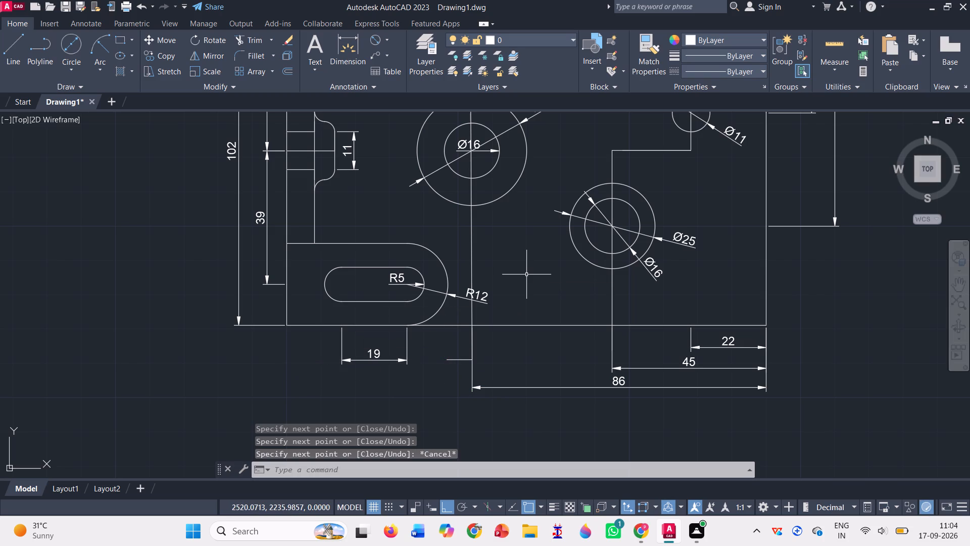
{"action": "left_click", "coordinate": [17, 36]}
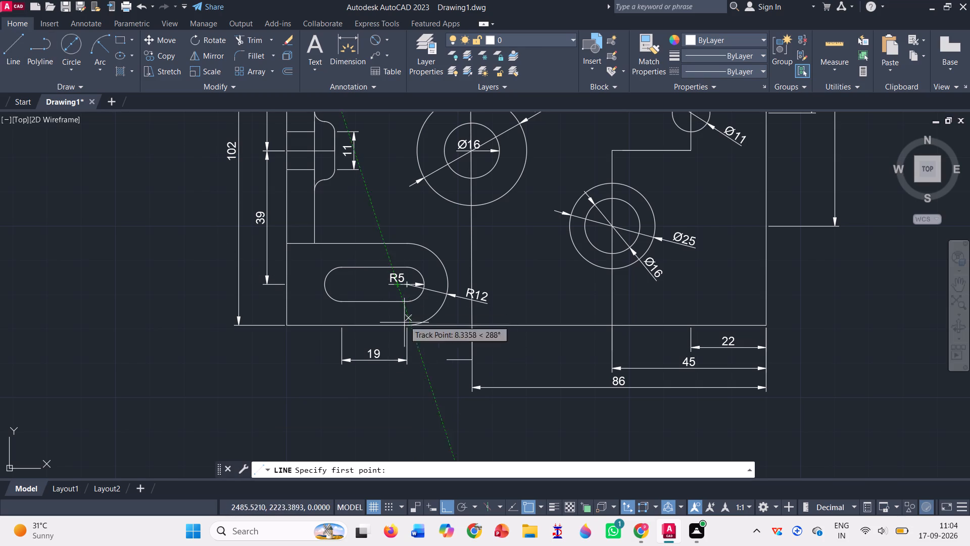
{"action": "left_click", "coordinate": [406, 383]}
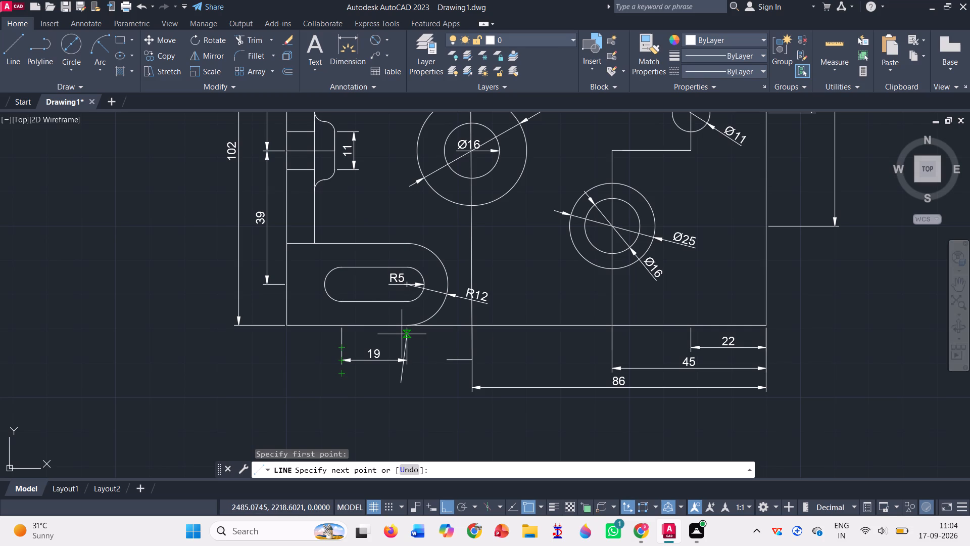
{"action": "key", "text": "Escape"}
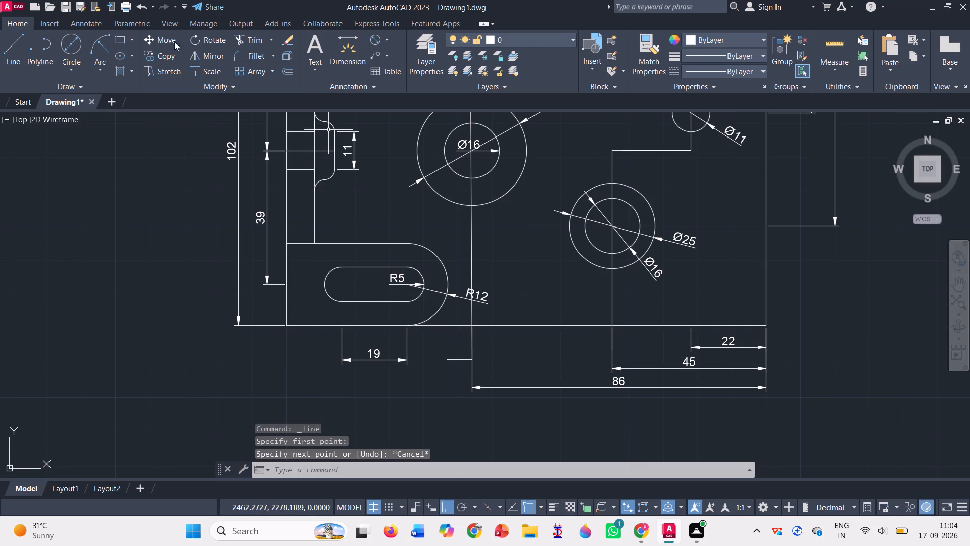
Draw a vertical line through the slot's R5 centre and the Ø11 circle above, from below the plate to above its top dimensions, ending in an 11-long left tick.
{"action": "left_click", "coordinate": [10, 46]}
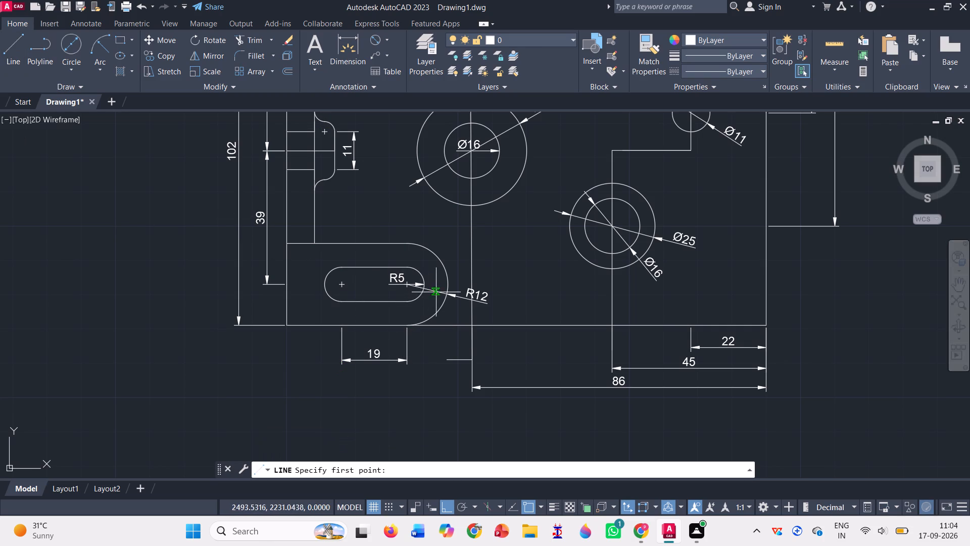
{"action": "left_click", "coordinate": [408, 286]}
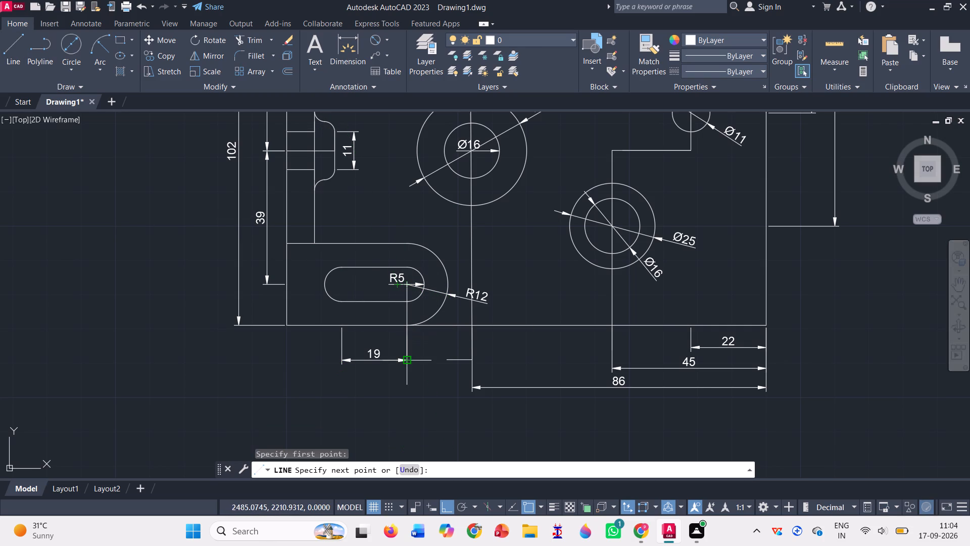
{"action": "left_click", "coordinate": [406, 368]}
{"action": "scroll", "coordinate": [402, 204], "scroll_direction": "down", "scroll_amount": 3}
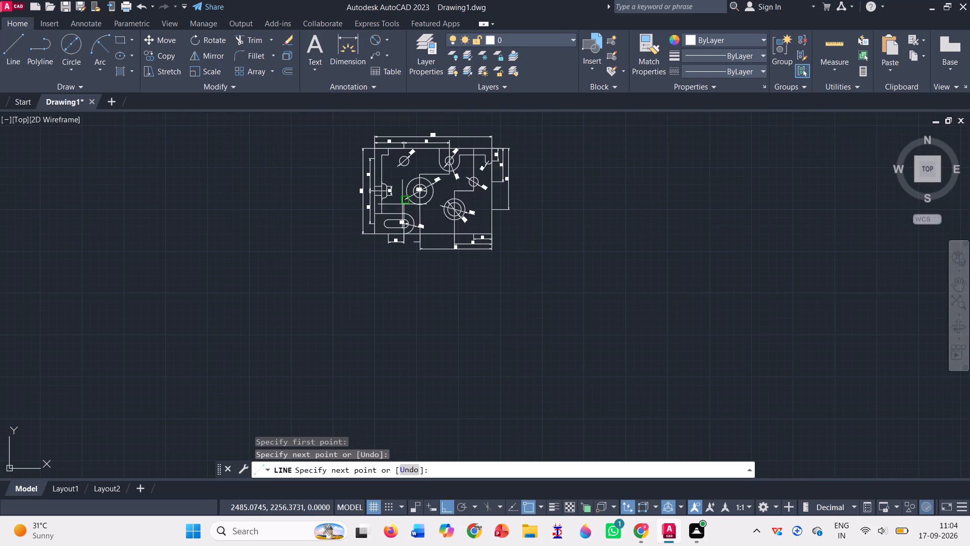
{"action": "scroll", "coordinate": [678, 304], "scroll_direction": "down", "scroll_amount": 2}
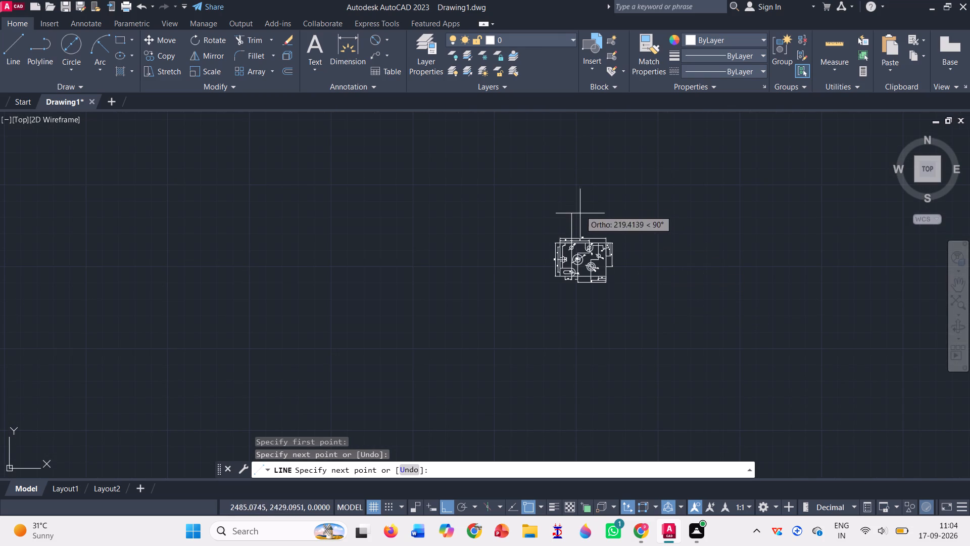
{"action": "scroll", "coordinate": [577, 247], "scroll_direction": "up", "scroll_amount": 4}
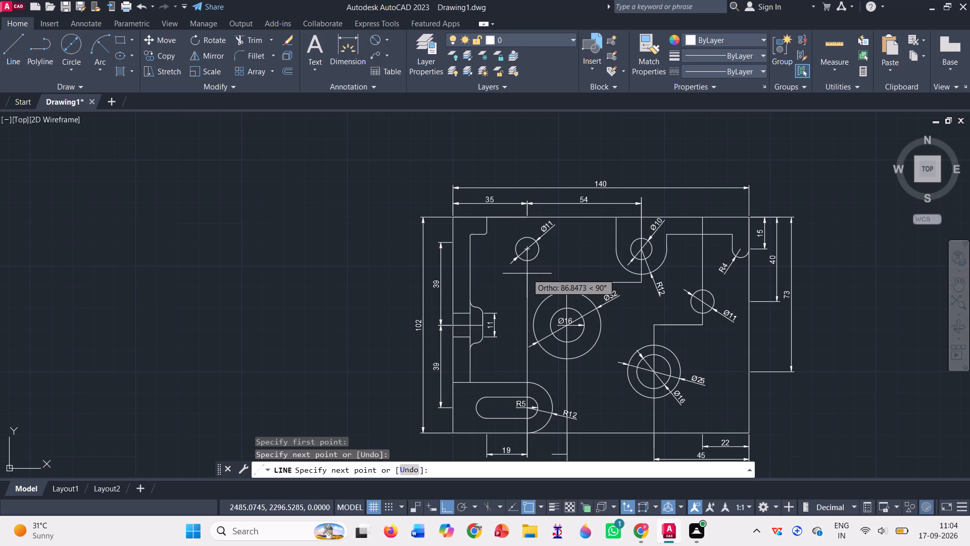
{"action": "left_click", "coordinate": [527, 274]}
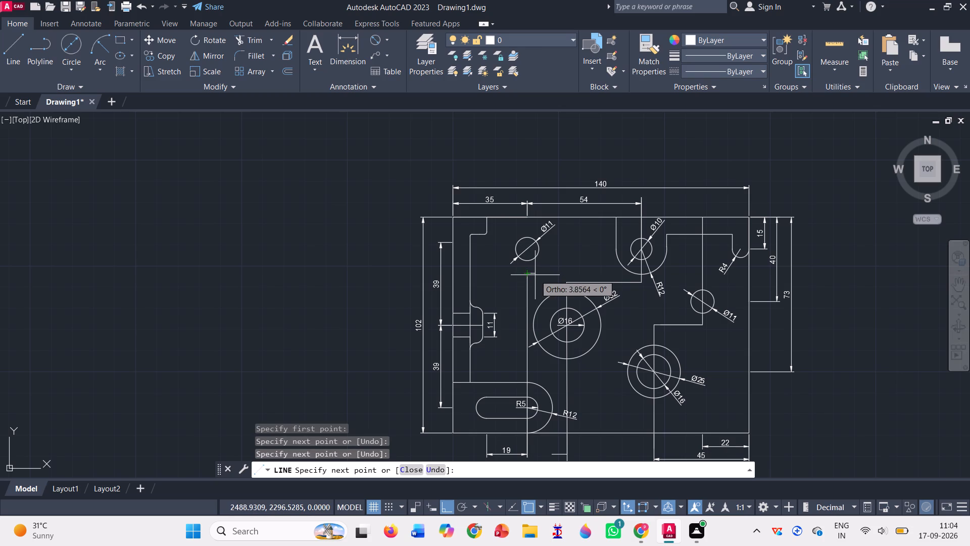
{"action": "left_click", "coordinate": [530, 175]}
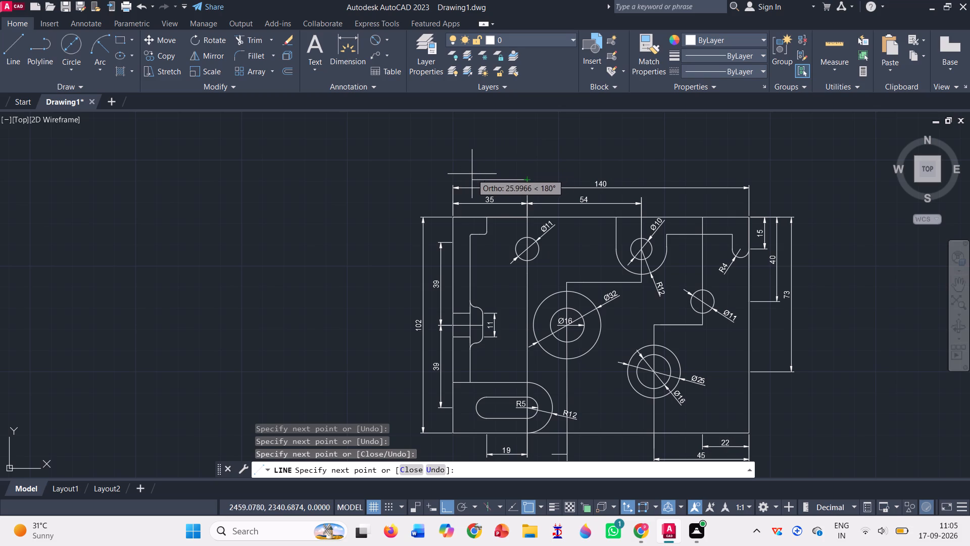
{"action": "left_click", "coordinate": [503, 176]}
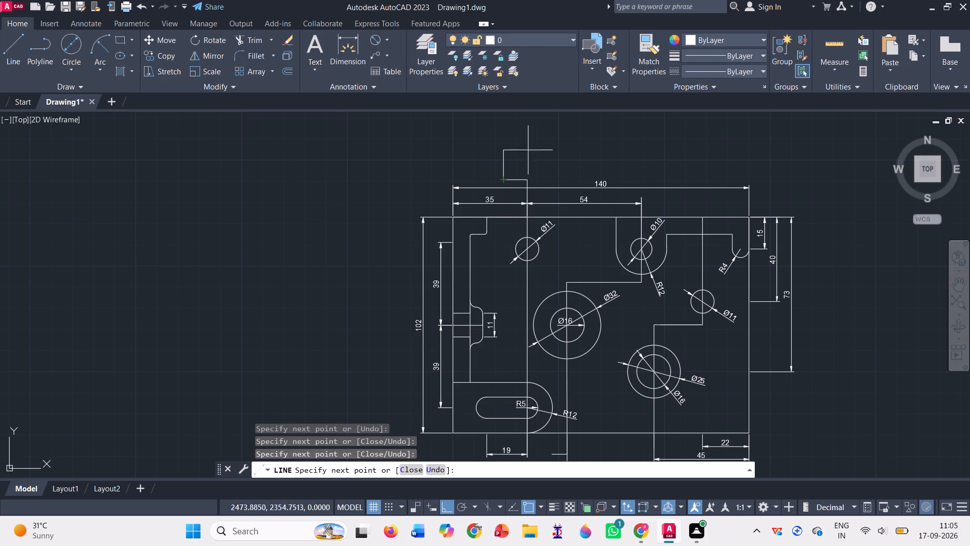
{"action": "key", "text": "Escape"}
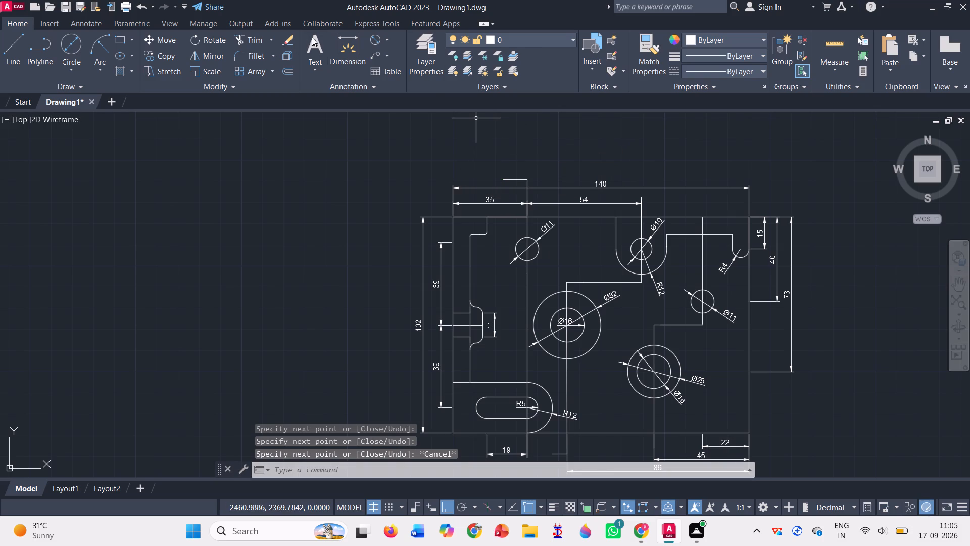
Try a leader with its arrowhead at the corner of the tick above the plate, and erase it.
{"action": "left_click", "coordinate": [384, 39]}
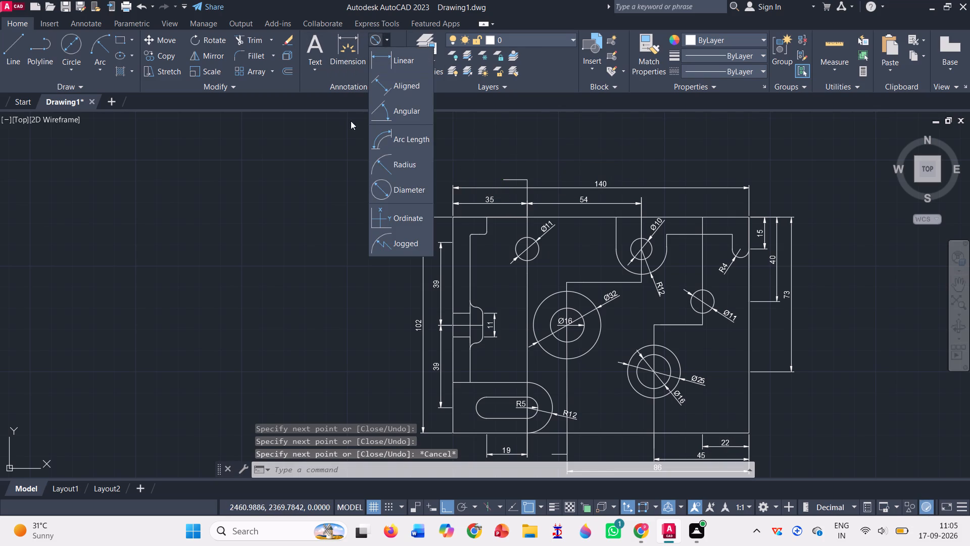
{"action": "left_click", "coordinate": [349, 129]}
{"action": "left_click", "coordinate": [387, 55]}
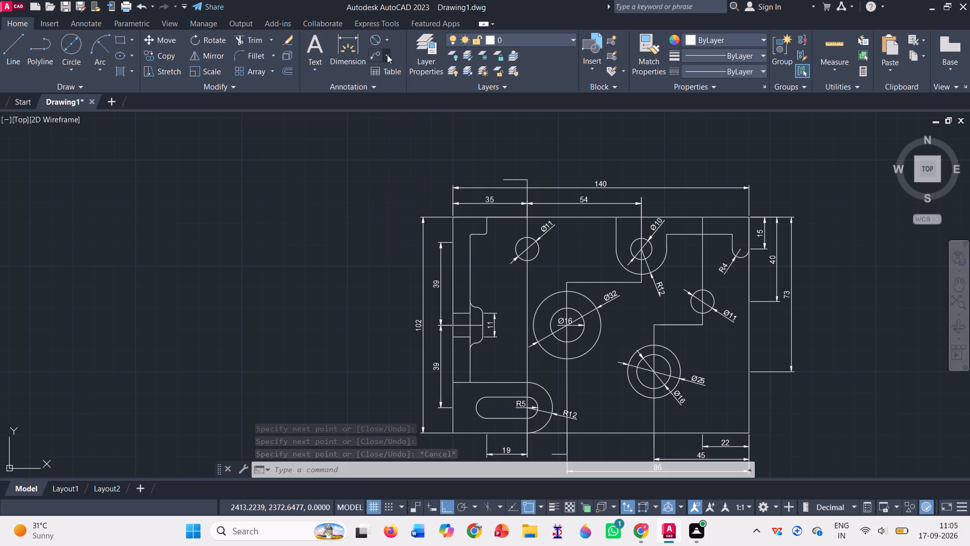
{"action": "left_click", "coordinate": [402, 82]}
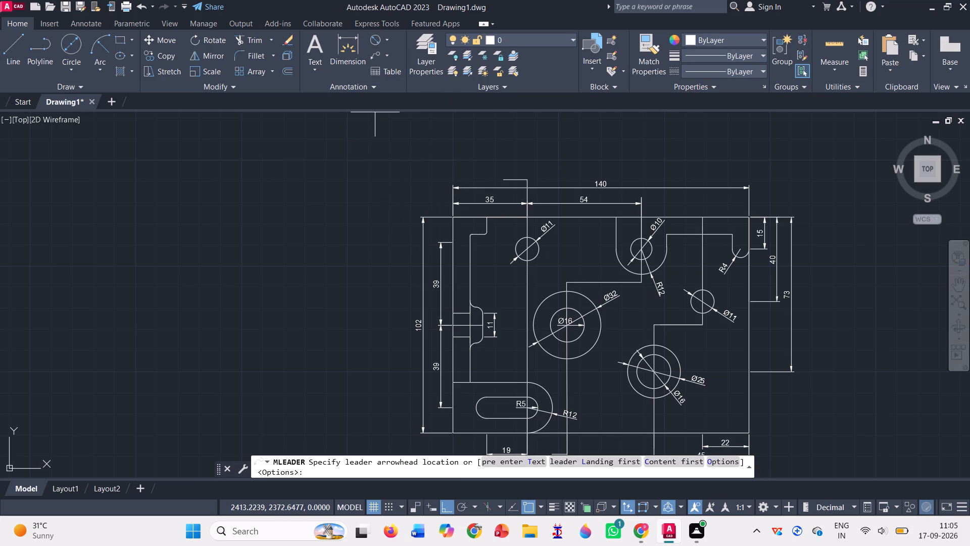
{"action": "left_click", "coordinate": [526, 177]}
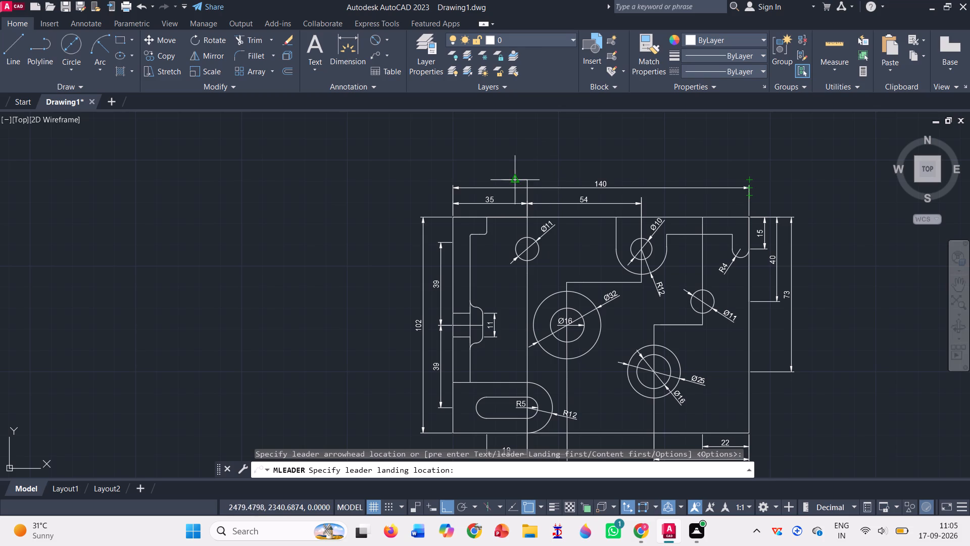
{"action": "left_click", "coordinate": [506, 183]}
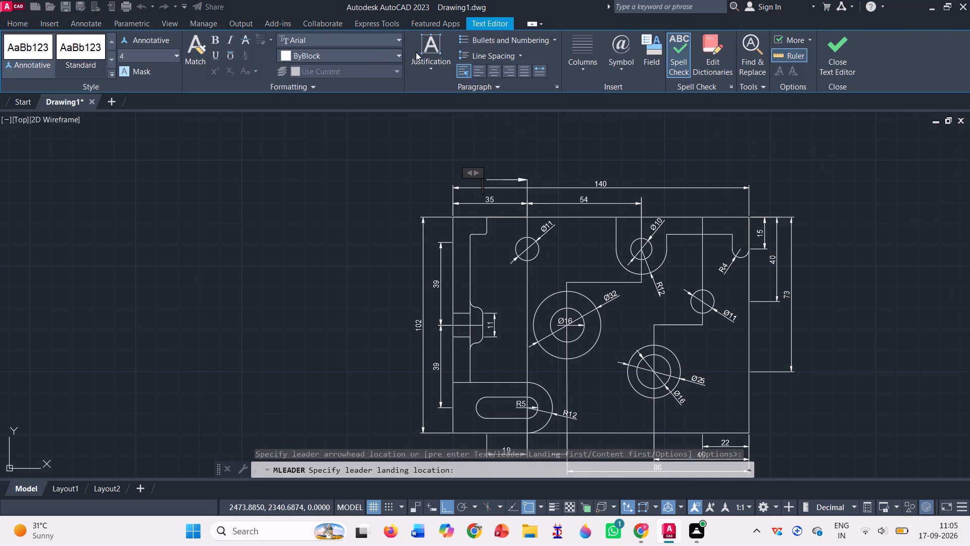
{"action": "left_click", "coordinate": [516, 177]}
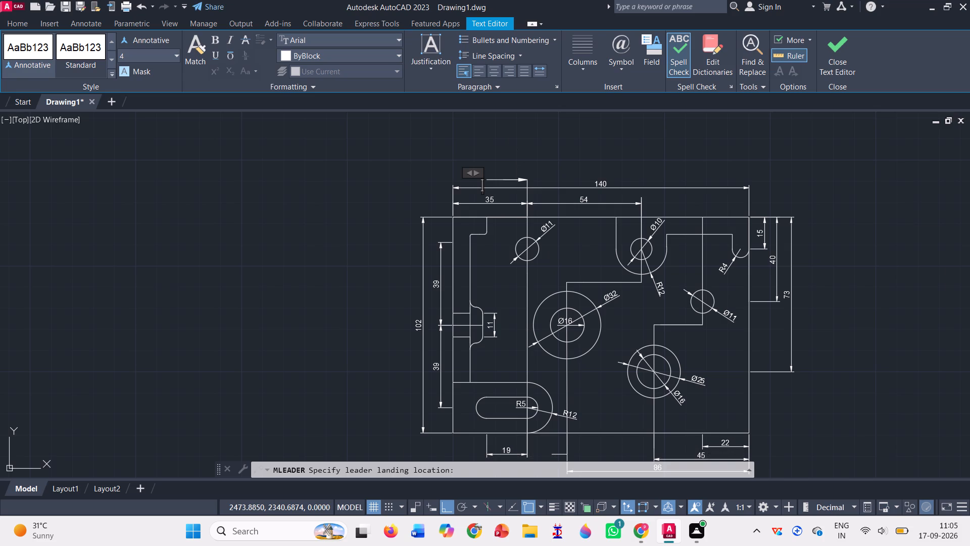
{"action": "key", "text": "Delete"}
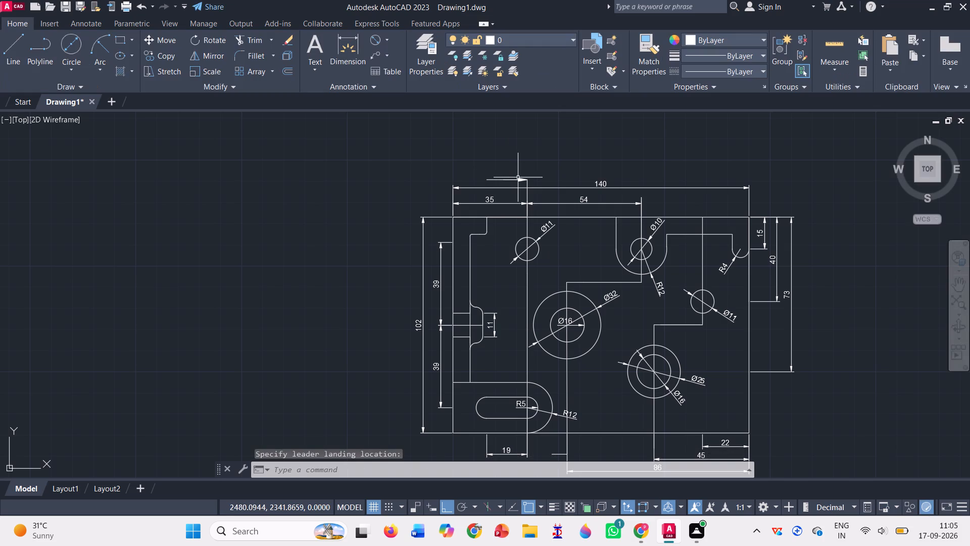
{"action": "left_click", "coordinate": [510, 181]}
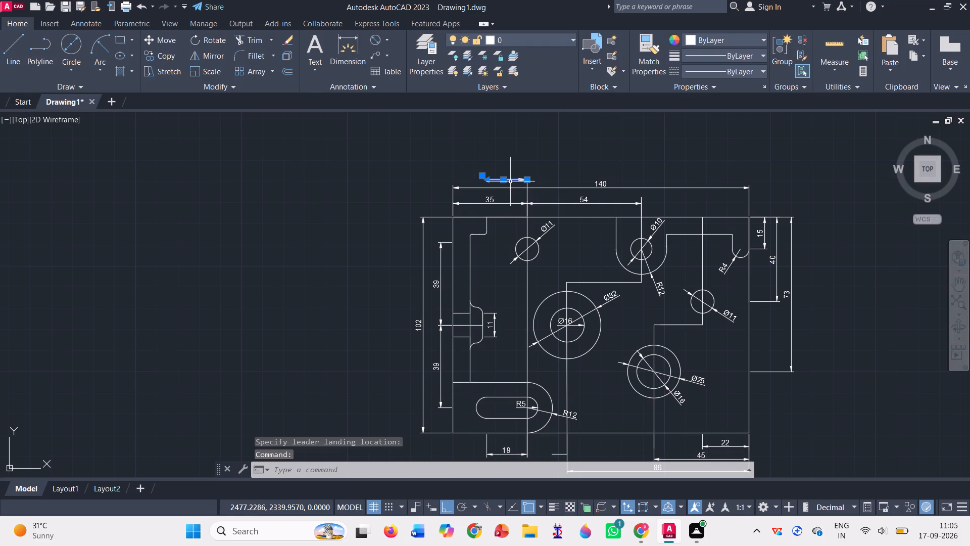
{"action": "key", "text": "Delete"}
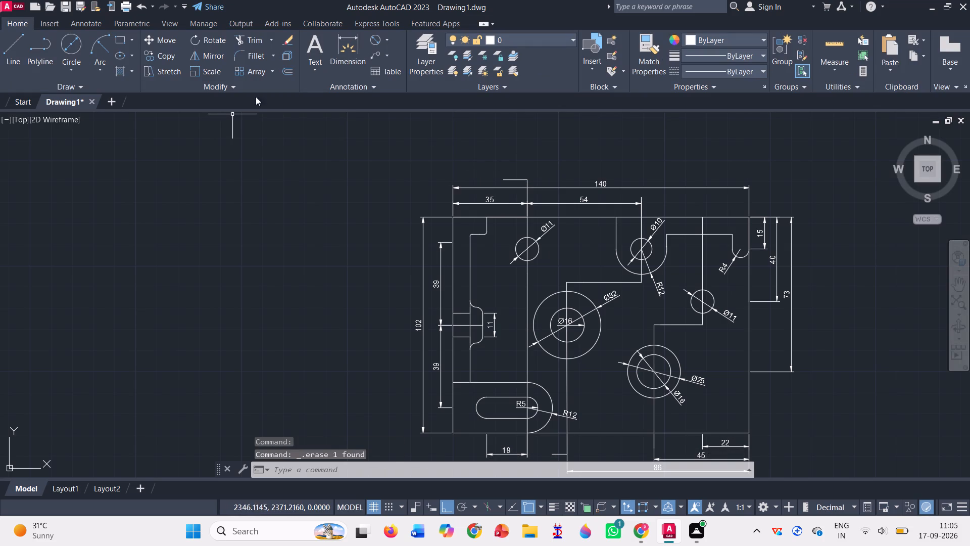
Add a textless horizontal leader about 13 long, arrowhead at the left end of the tick above the plate, landing just past the vertical line.
{"action": "left_click", "coordinate": [377, 51]}
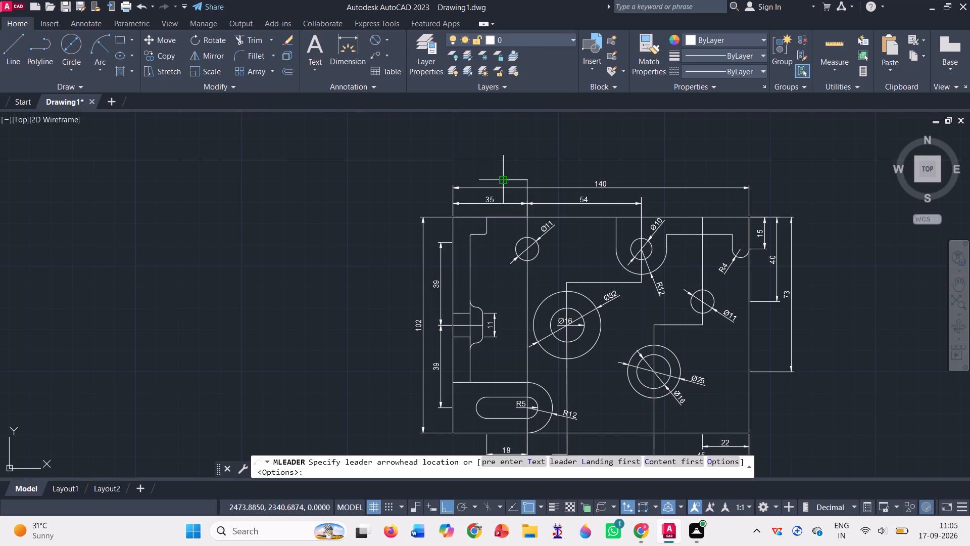
{"action": "left_click", "coordinate": [501, 181]}
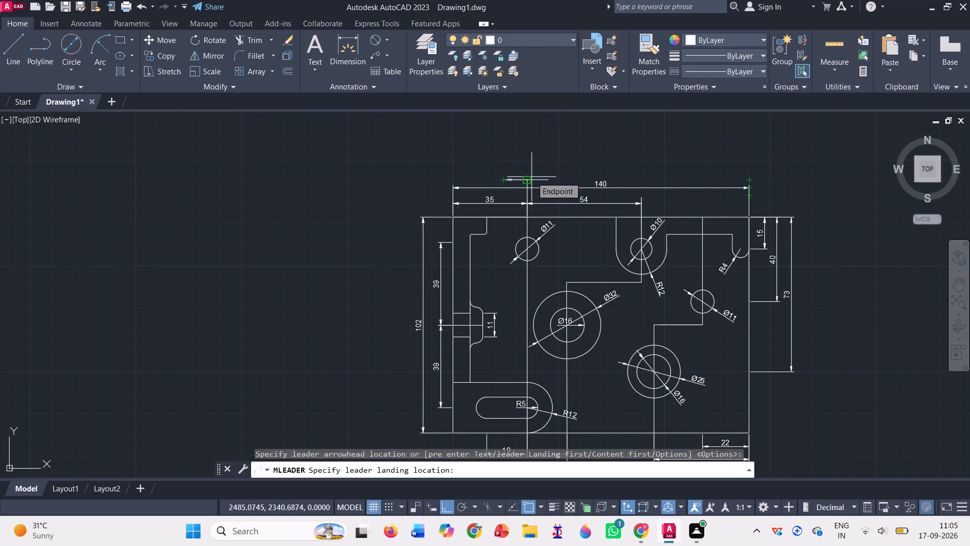
{"action": "left_click", "coordinate": [531, 177]}
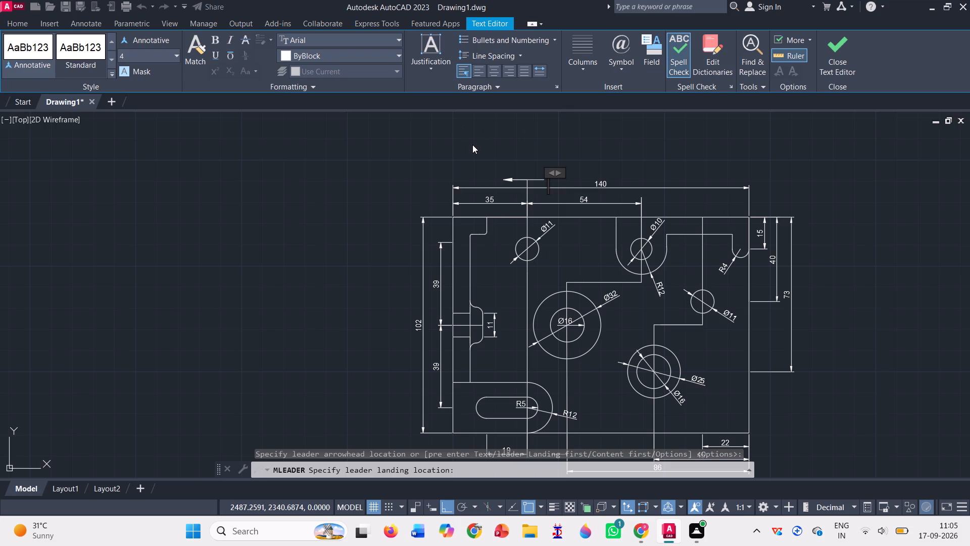
{"action": "key", "text": "Escape"}
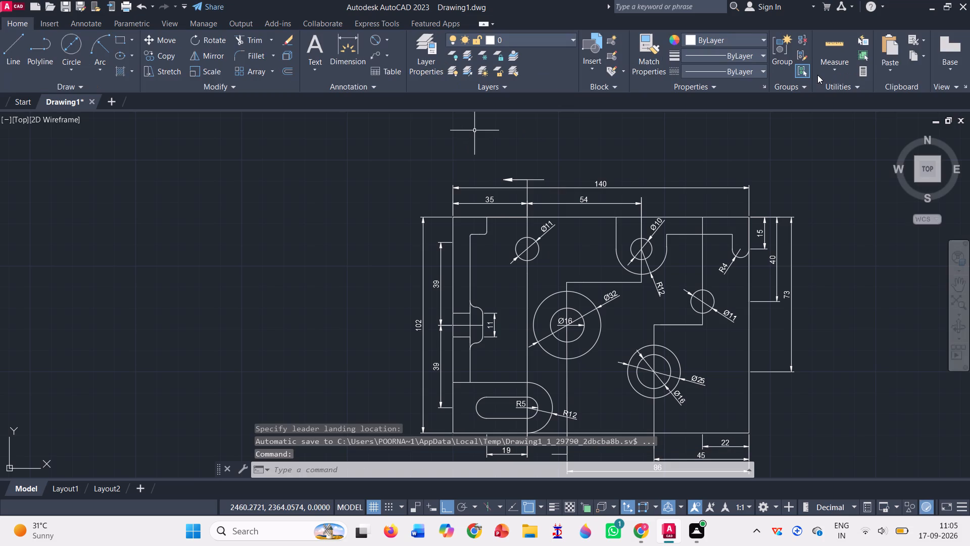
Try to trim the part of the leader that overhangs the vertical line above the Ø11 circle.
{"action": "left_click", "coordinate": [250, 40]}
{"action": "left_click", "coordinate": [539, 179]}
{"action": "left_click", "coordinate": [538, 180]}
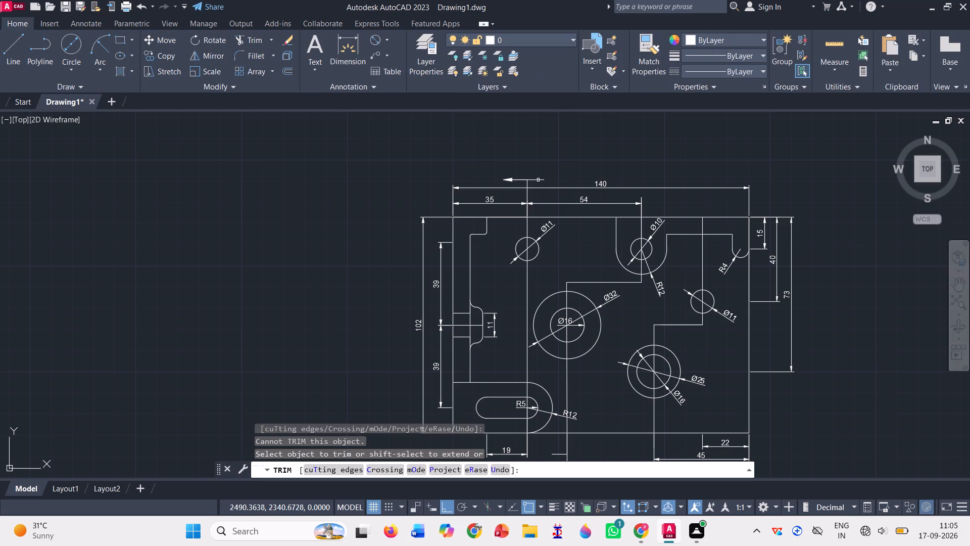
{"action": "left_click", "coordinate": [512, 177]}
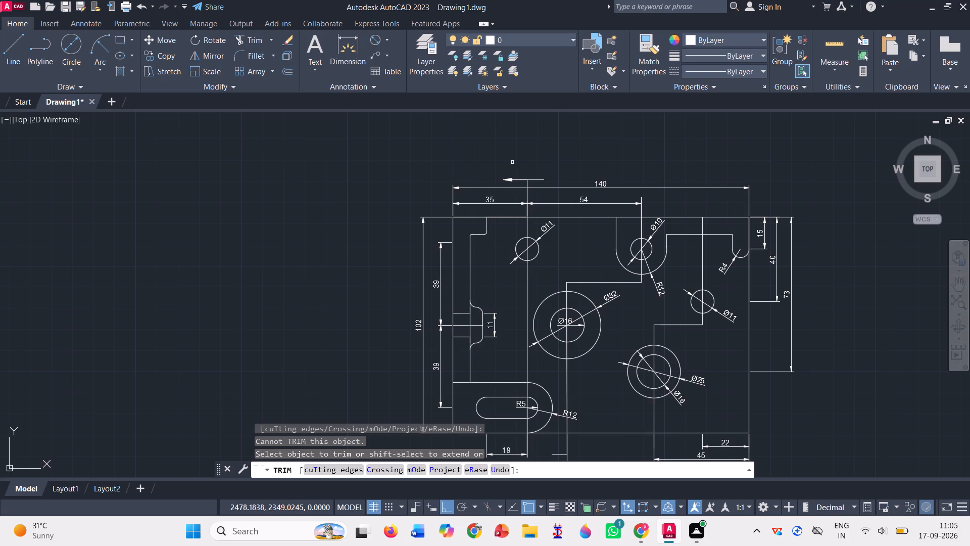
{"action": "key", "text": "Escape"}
Move the leader leftward so its tail end meets the top of the vertical line above the Ø11 circle.
{"action": "left_click", "coordinate": [509, 182]}
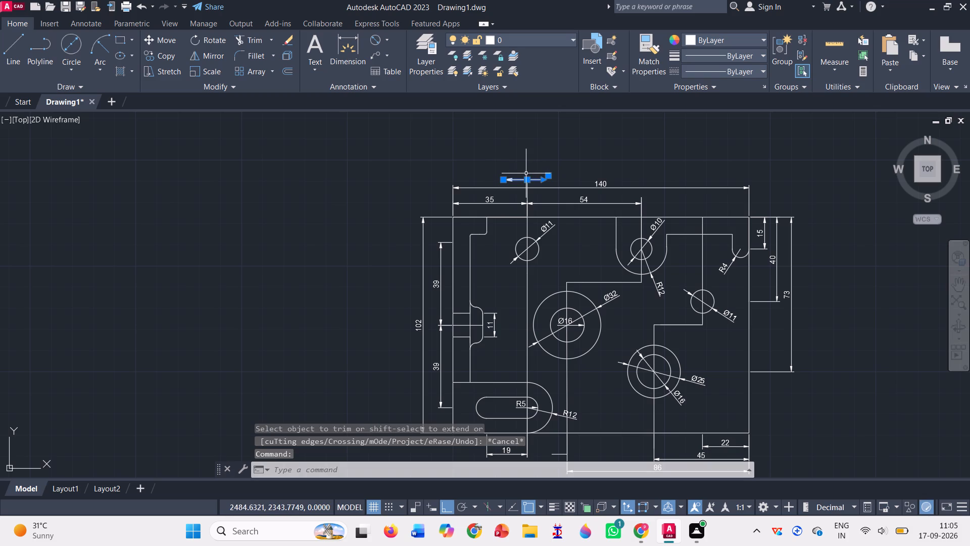
{"action": "left_click", "coordinate": [165, 43]}
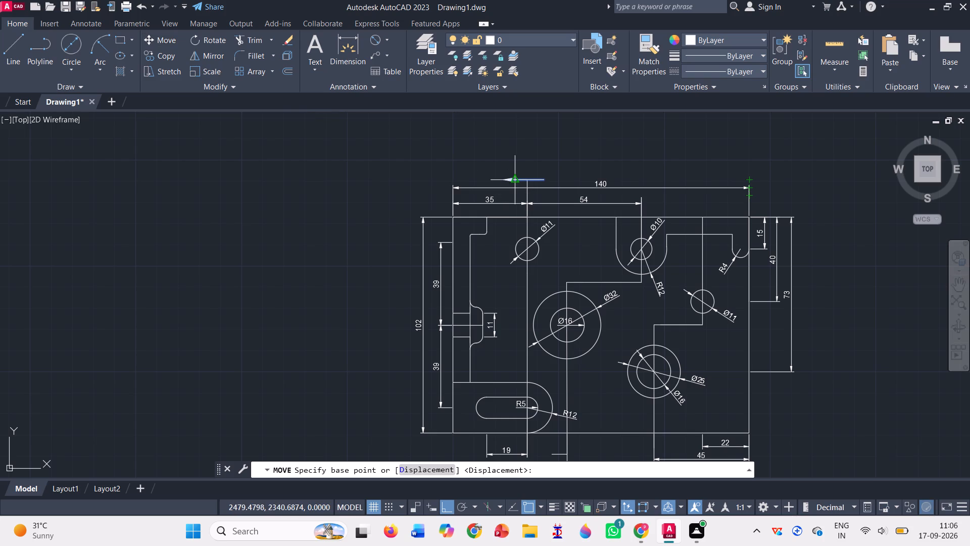
{"action": "left_click_drag", "start_coordinate": [543, 181], "coordinate": [530, 180]}
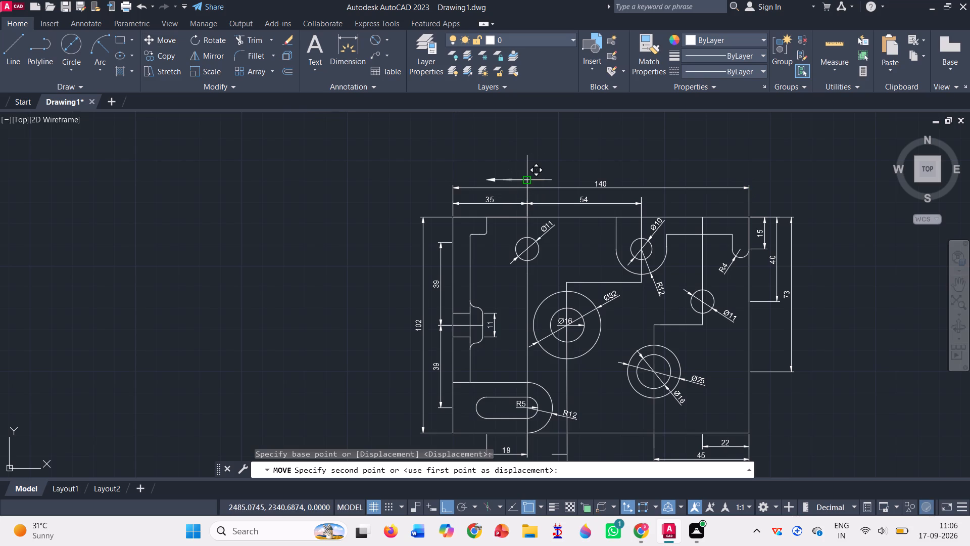
{"action": "left_click_drag", "start_coordinate": [530, 180], "coordinate": [527, 180]}
{"action": "left_click", "coordinate": [527, 180]}
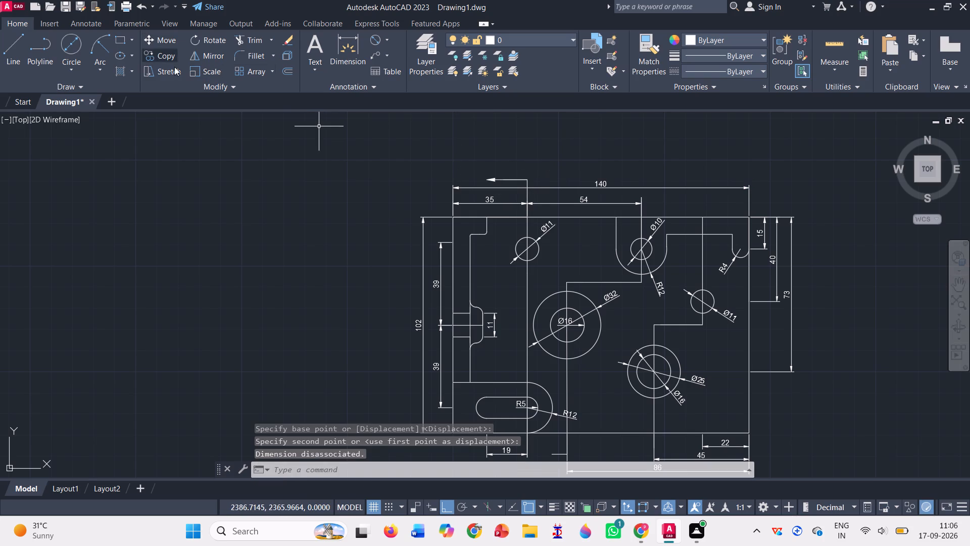
Add a left-pointing leader about 18 long, landing at the top of the stepped line above the Ø10 circle, with the text B.
{"action": "left_click", "coordinate": [371, 57]}
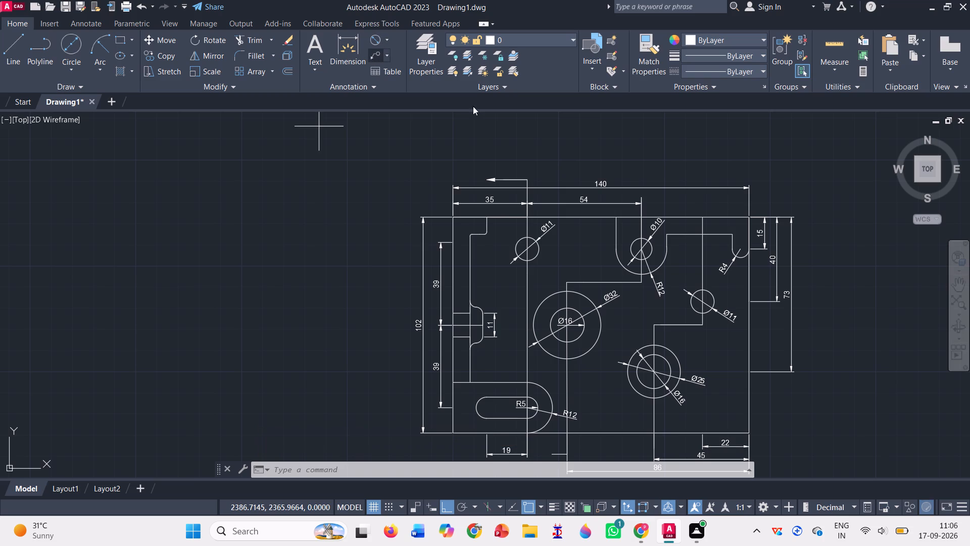
{"action": "left_click", "coordinate": [603, 197]}
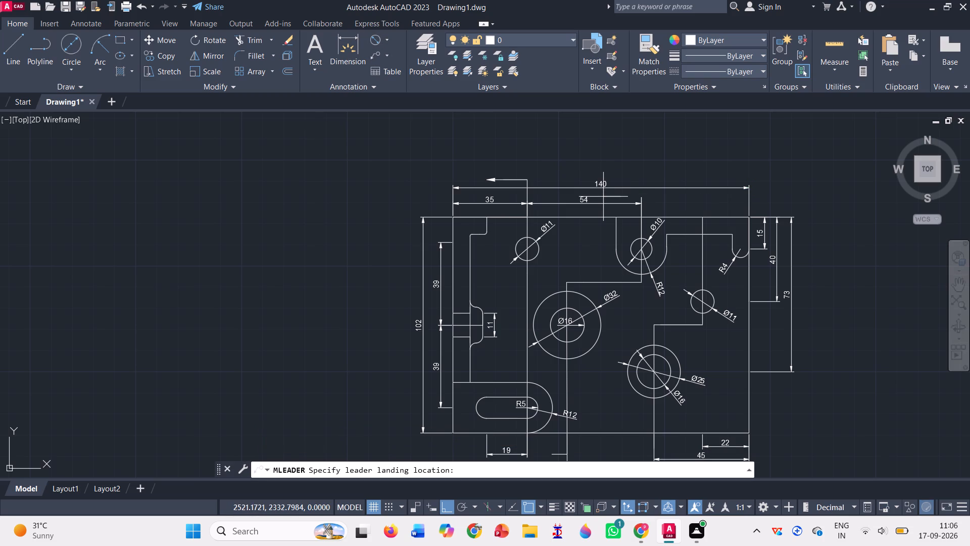
{"action": "left_click", "coordinate": [644, 196]}
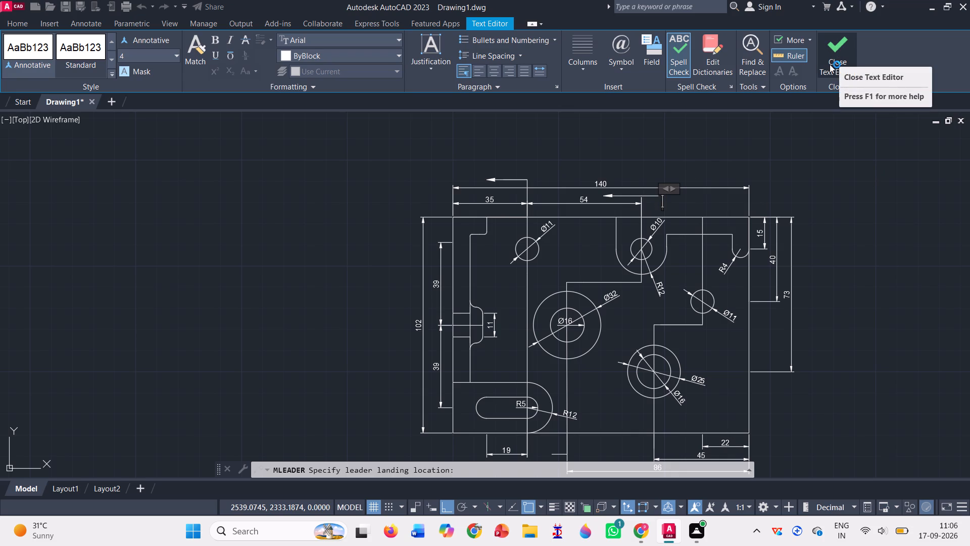
{"action": "key", "text": "b"}
{"action": "key", "text": "BackSpace"}
{"action": "key", "text": "b"}
{"action": "key", "text": "Return"}
{"action": "key", "text": "BackSpace"}
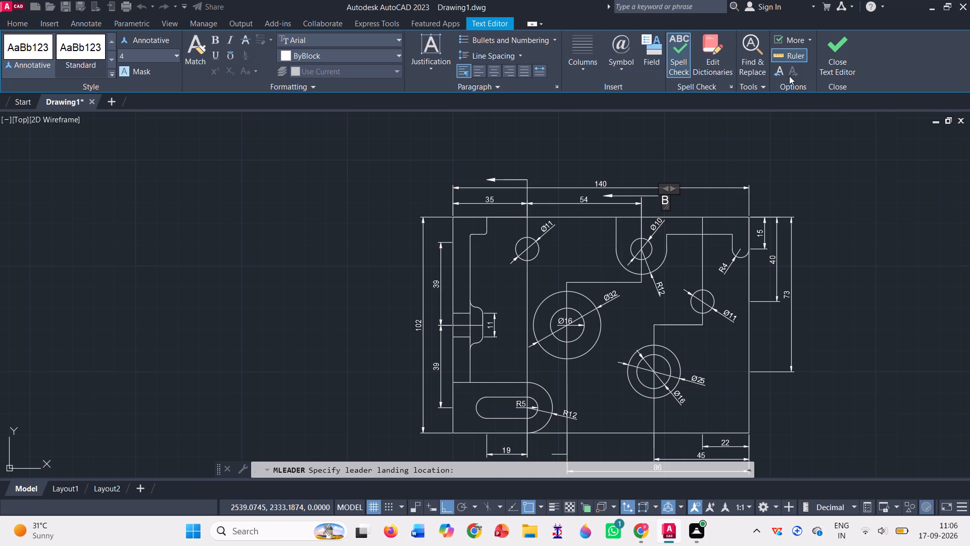
{"action": "left_click", "coordinate": [837, 50]}
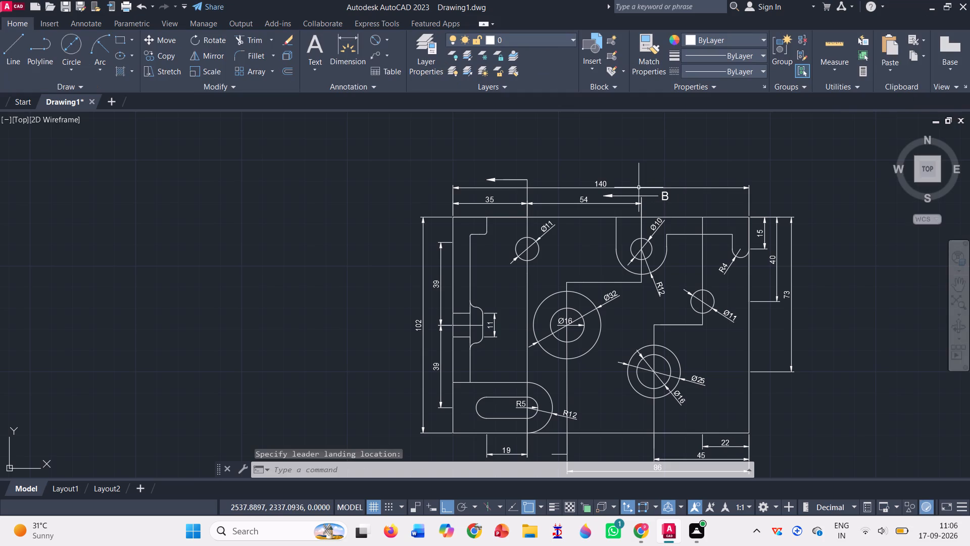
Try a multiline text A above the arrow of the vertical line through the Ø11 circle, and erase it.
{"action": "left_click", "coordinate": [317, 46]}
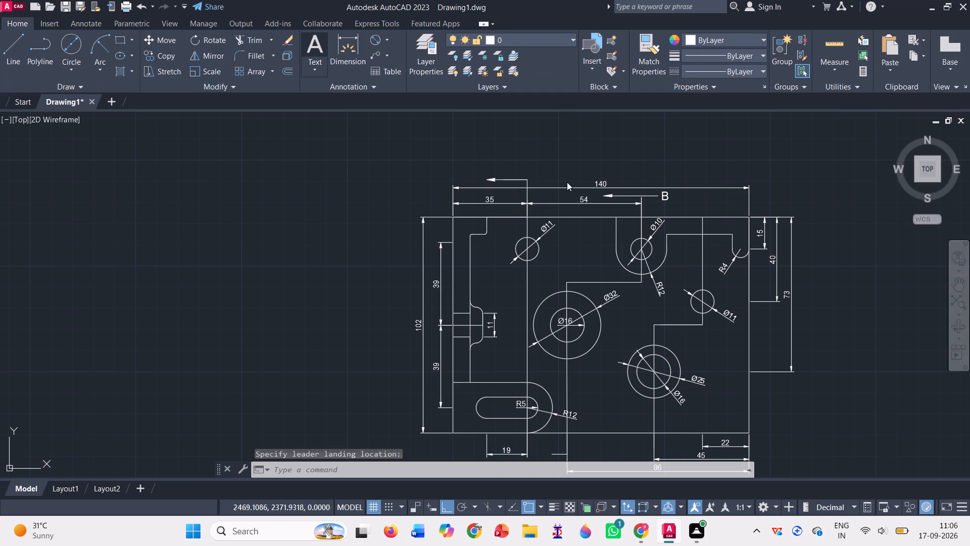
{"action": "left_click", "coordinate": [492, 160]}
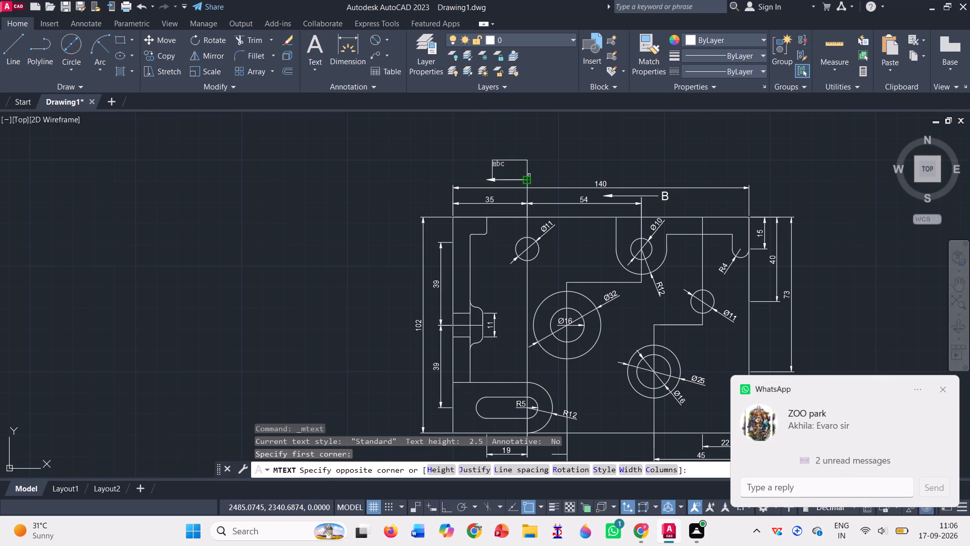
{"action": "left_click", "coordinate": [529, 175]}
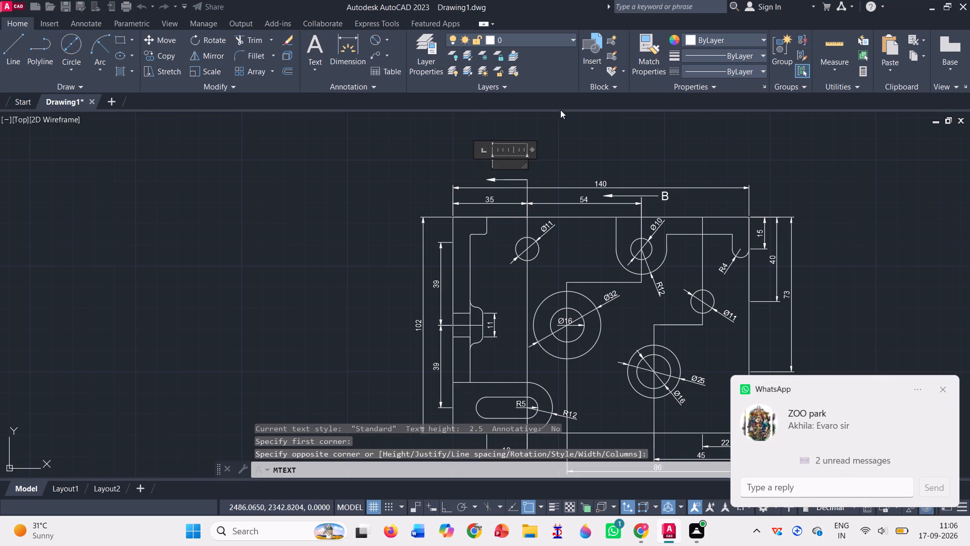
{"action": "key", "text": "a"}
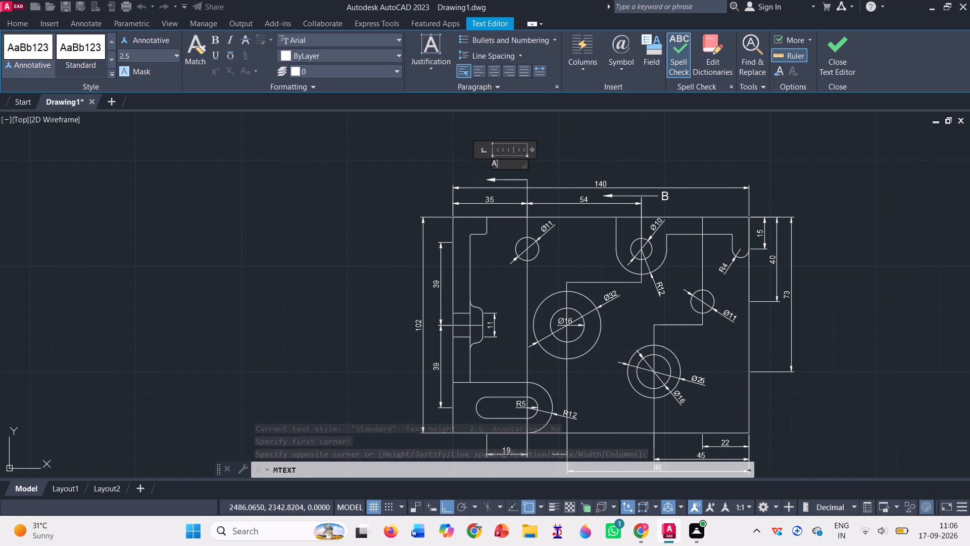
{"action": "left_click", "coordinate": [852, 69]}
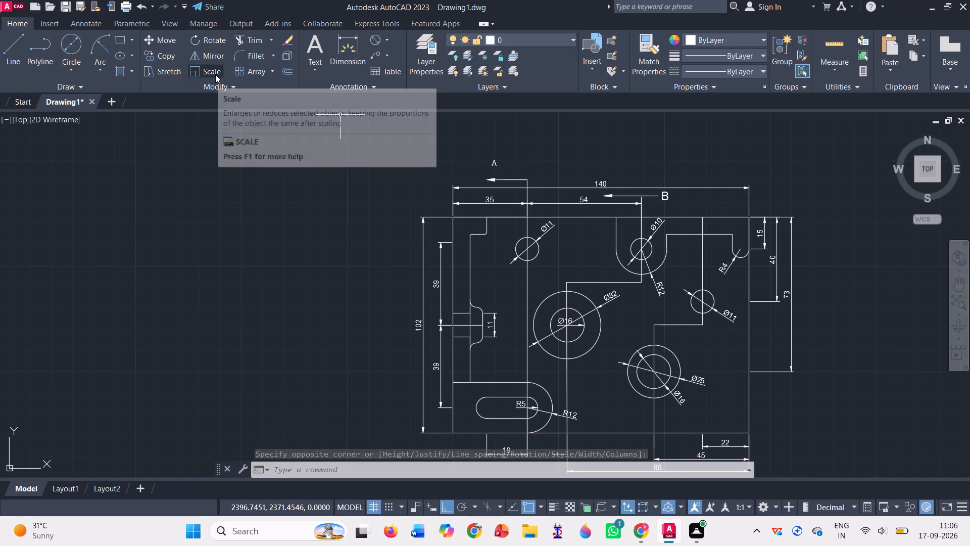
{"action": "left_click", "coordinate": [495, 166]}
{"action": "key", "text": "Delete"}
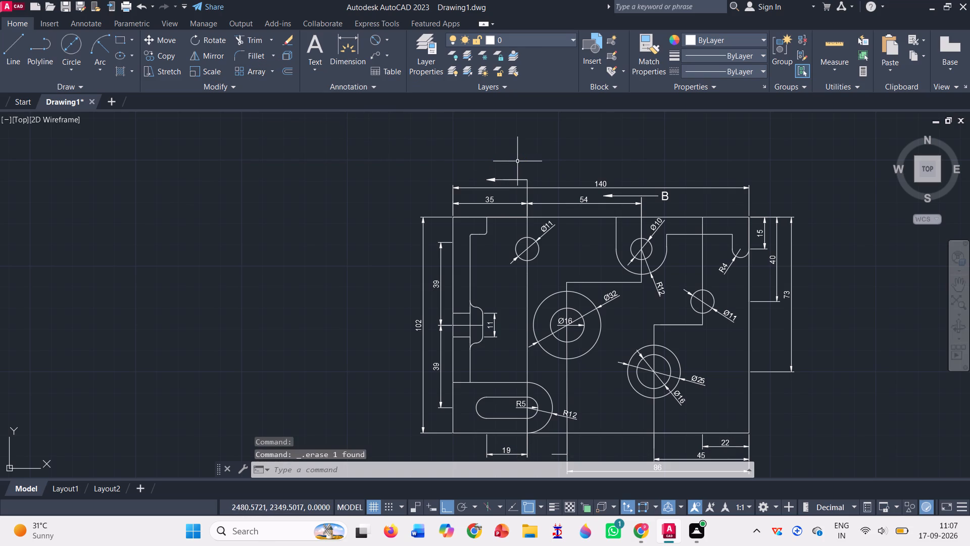
Place a multiline text C above the arrow at the top of the vertical line through the slot's R5 centre.
{"action": "left_click", "coordinate": [309, 50]}
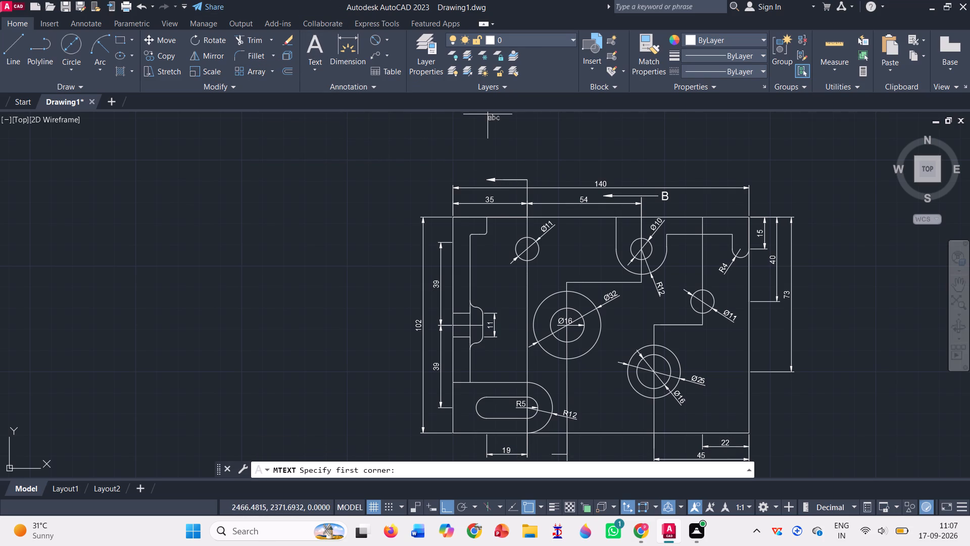
{"action": "left_click", "coordinate": [488, 157]}
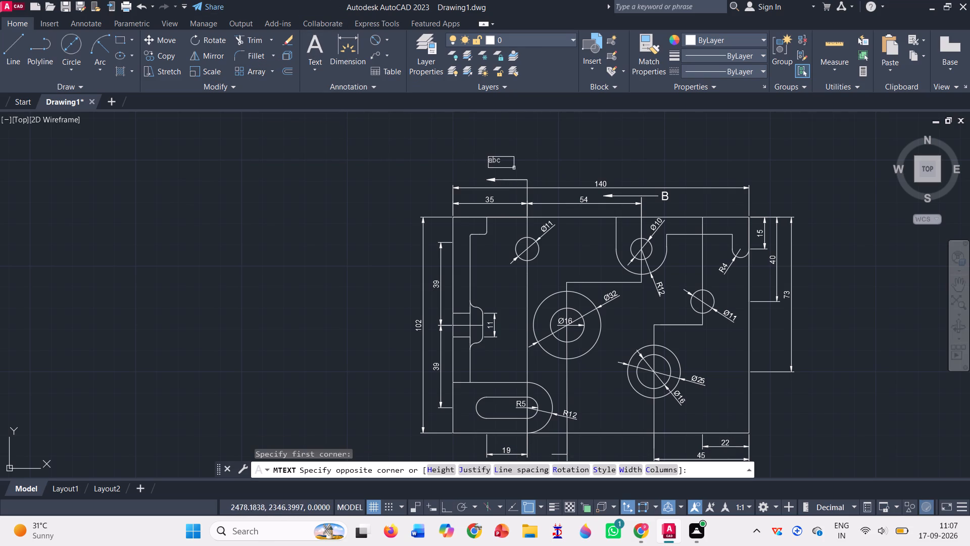
{"action": "left_click", "coordinate": [533, 171]}
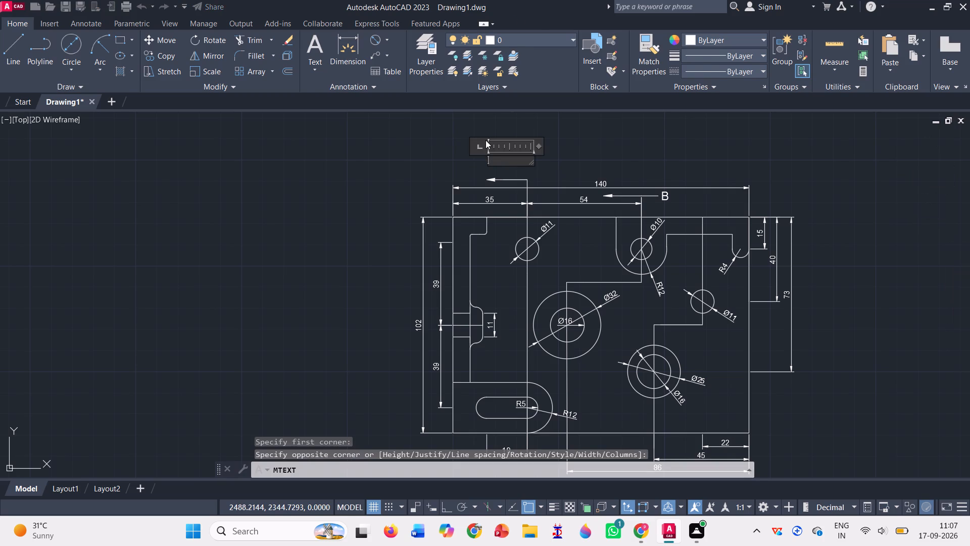
{"action": "key", "text": "c"}
{"action": "key", "text": "Return"}
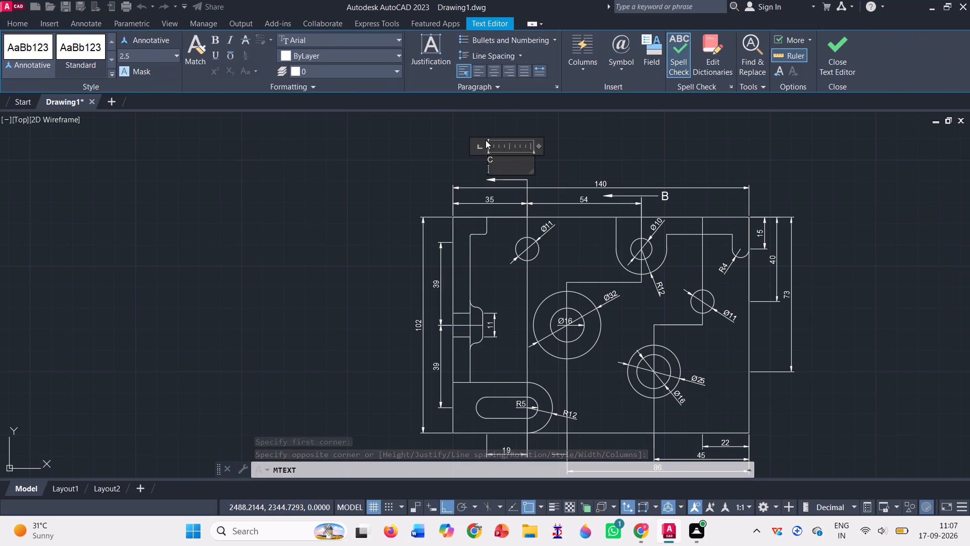
{"action": "key", "text": "BackSpace"}
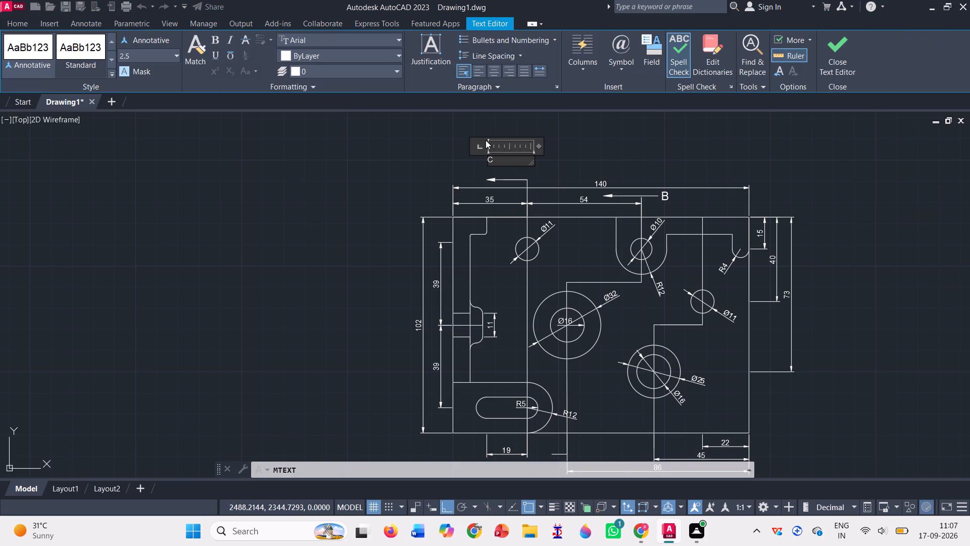
{"action": "left_click", "coordinate": [836, 47]}
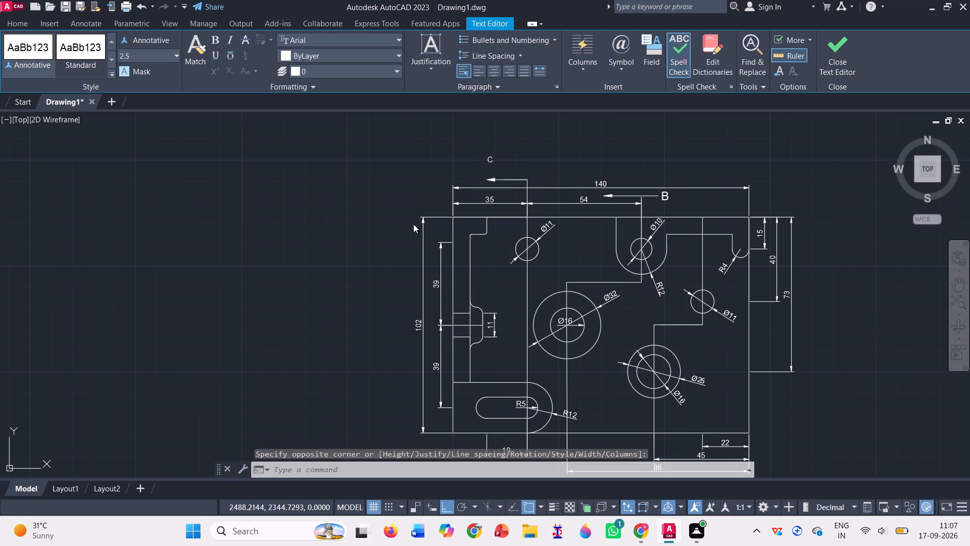
Place a multiline text A directly beneath the B label of the leader above the Ø10 circle.
{"action": "left_click", "coordinate": [307, 43]}
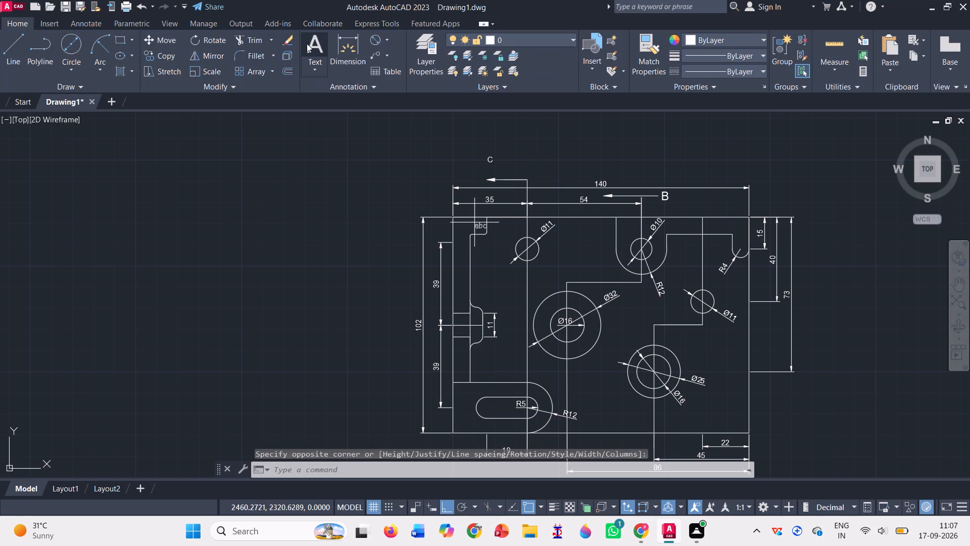
{"action": "left_click", "coordinate": [665, 207]}
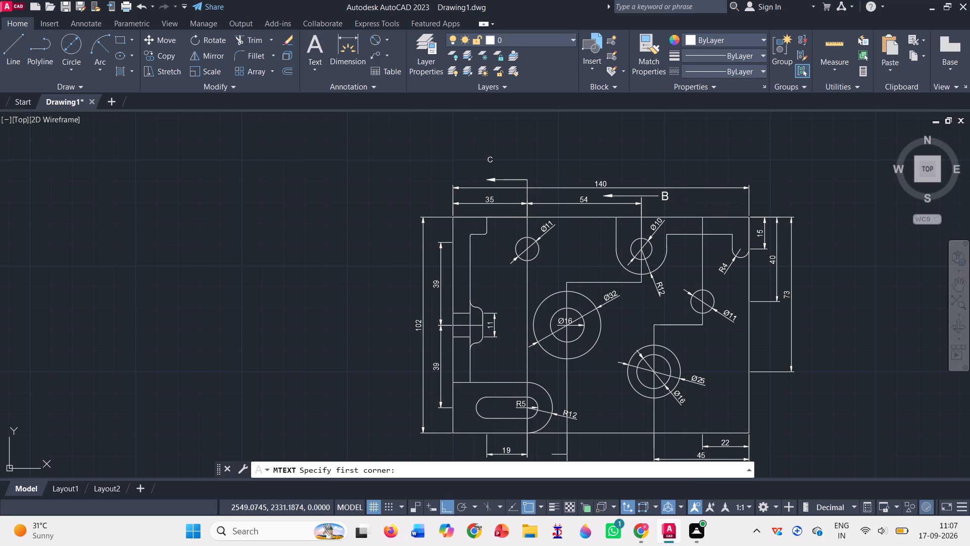
{"action": "left_click", "coordinate": [687, 210]}
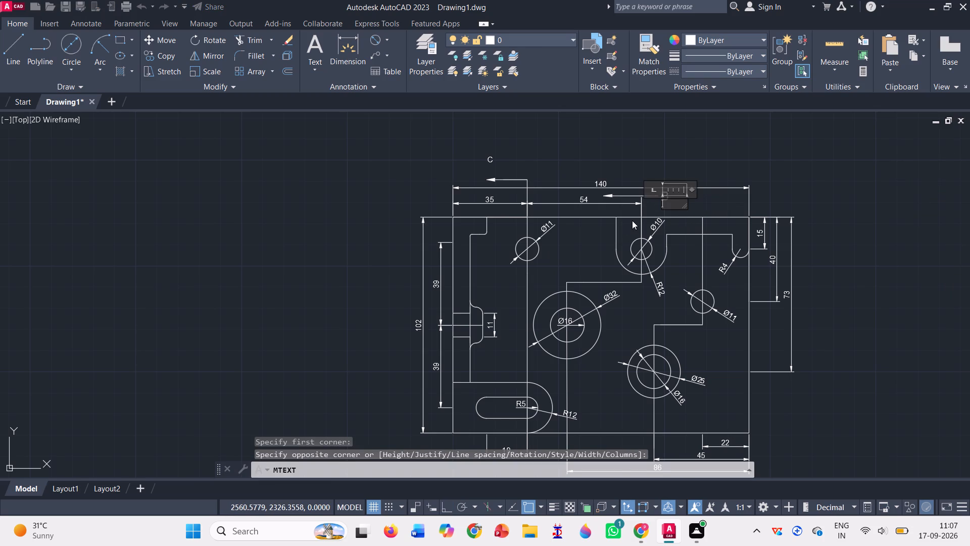
{"action": "key", "text": "a"}
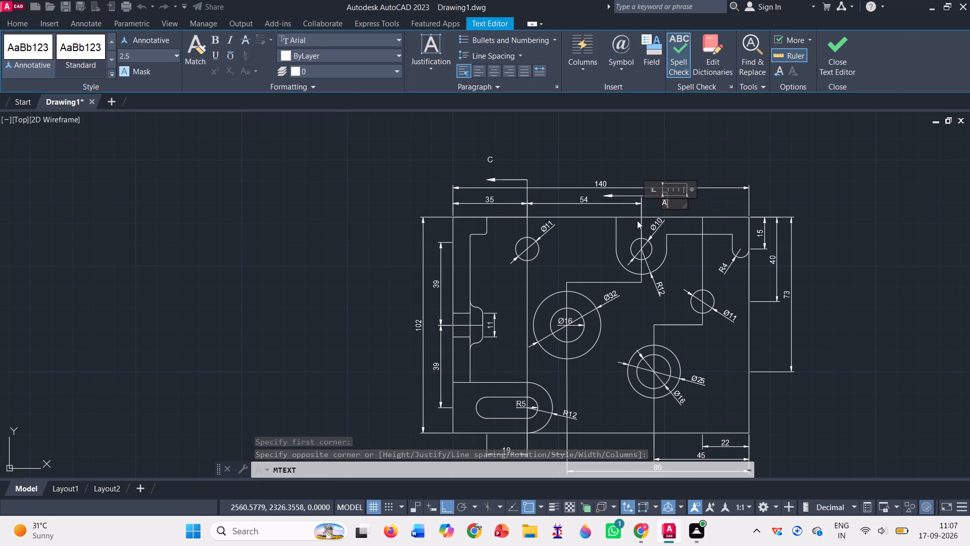
{"action": "left_click", "coordinate": [830, 44]}
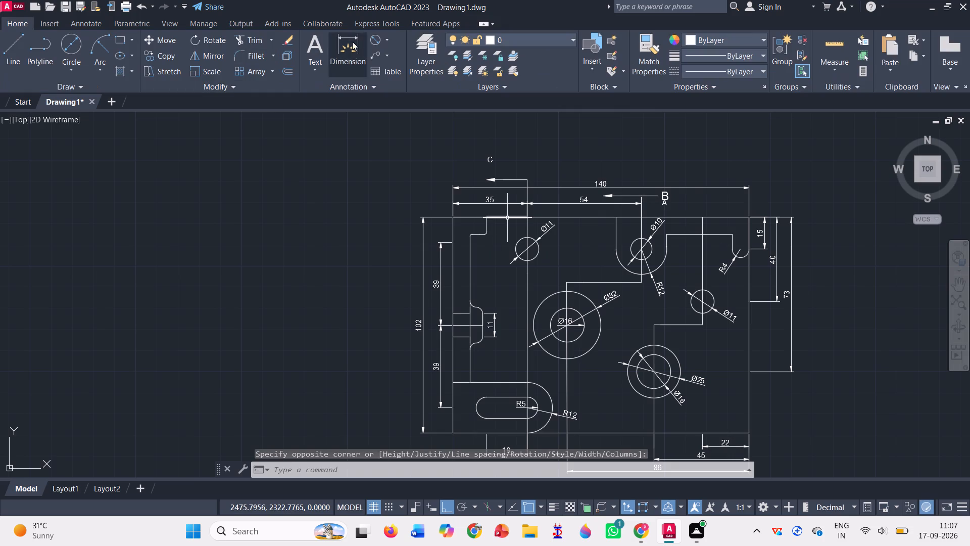
Add a left-pointing leader without text just above the plate's top edge, landing directly above the Ø11 circle near the right edge.
{"action": "left_click", "coordinate": [376, 50]}
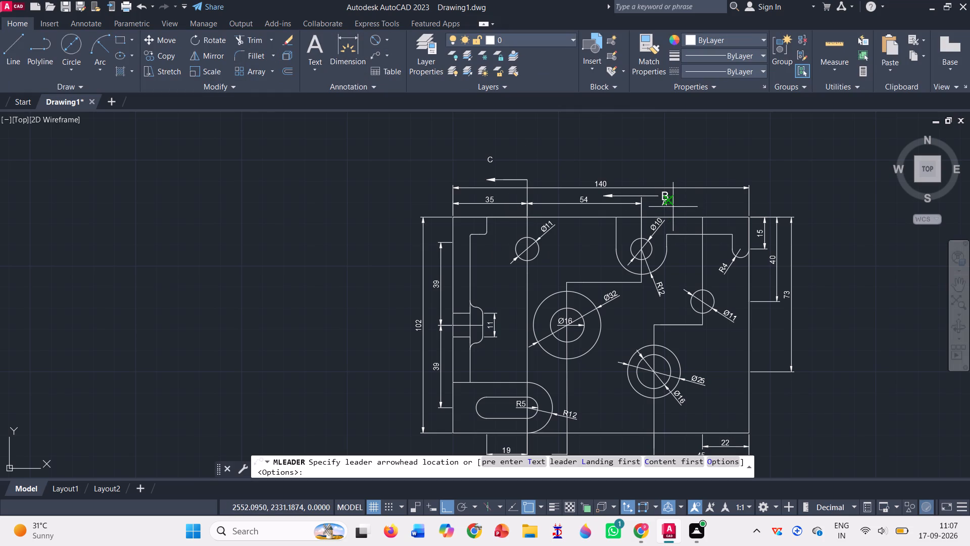
{"action": "left_click", "coordinate": [675, 210]}
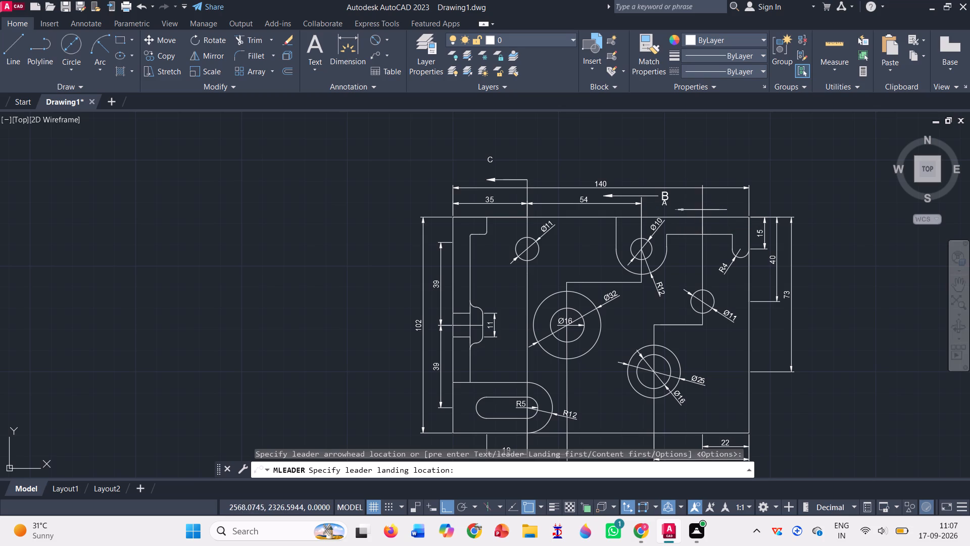
{"action": "left_click", "coordinate": [701, 212]}
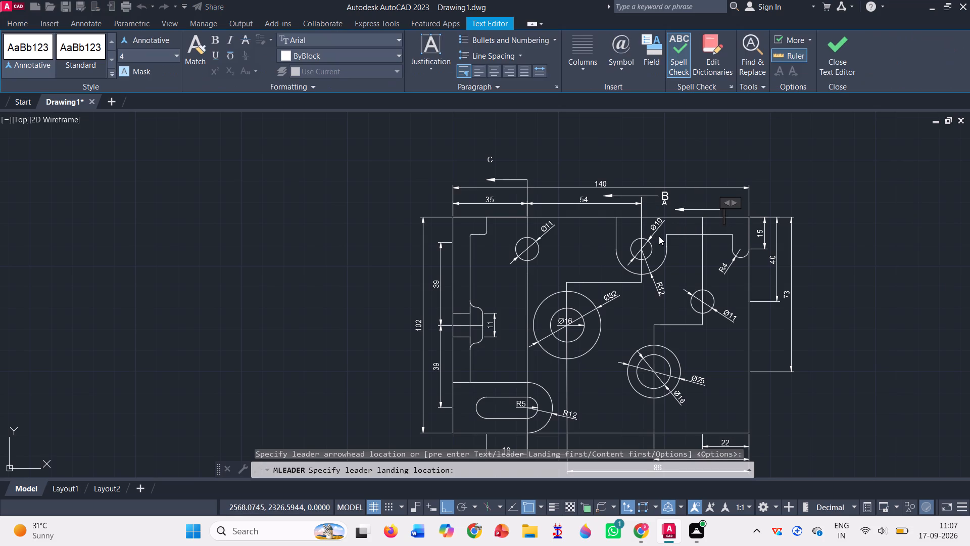
{"action": "key", "text": "Escape"}
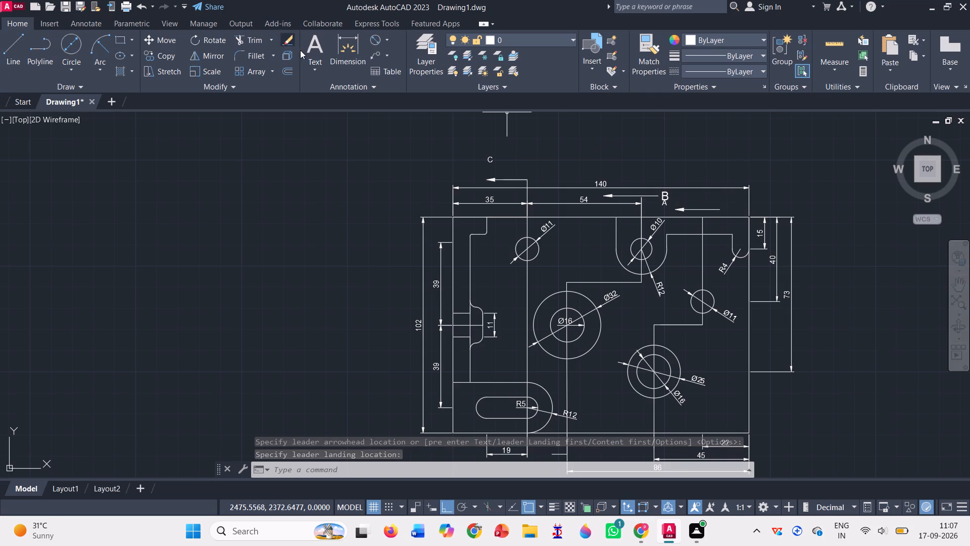
Draw a vertical line about 3.5 long from the plate's top edge up to the new leader, extending the stepped line through the right-hand Ø11 circle.
{"action": "left_click", "coordinate": [11, 53]}
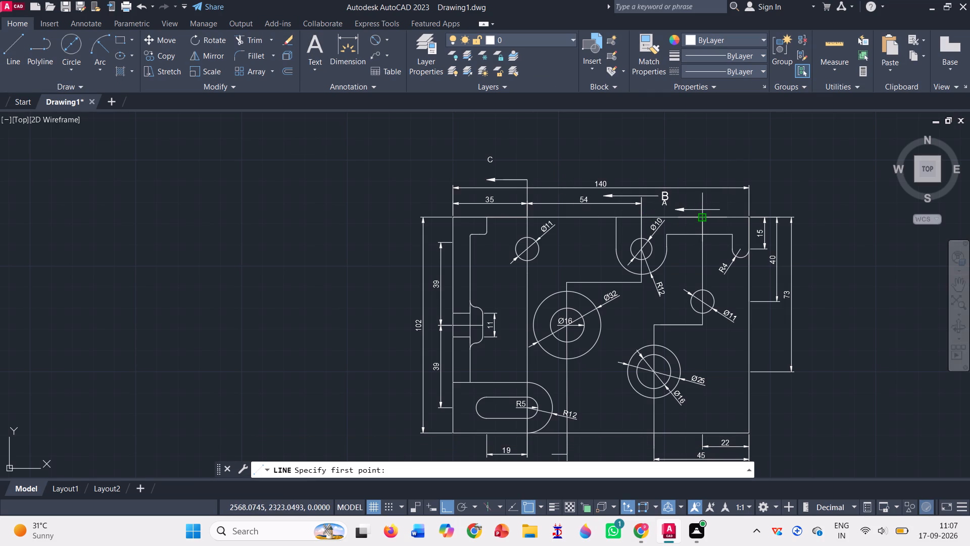
{"action": "left_click", "coordinate": [700, 219]}
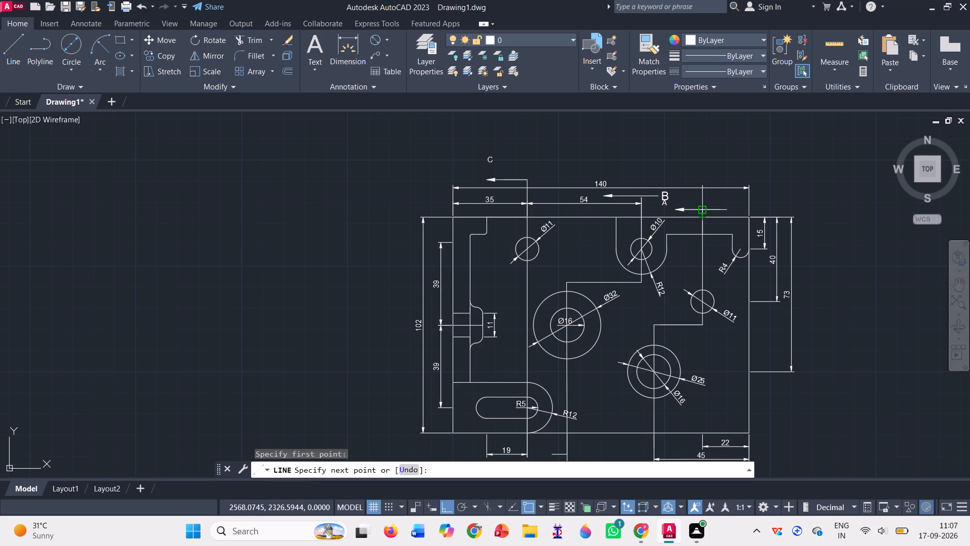
{"action": "left_click", "coordinate": [701, 213]}
{"action": "key", "text": "Escape"}
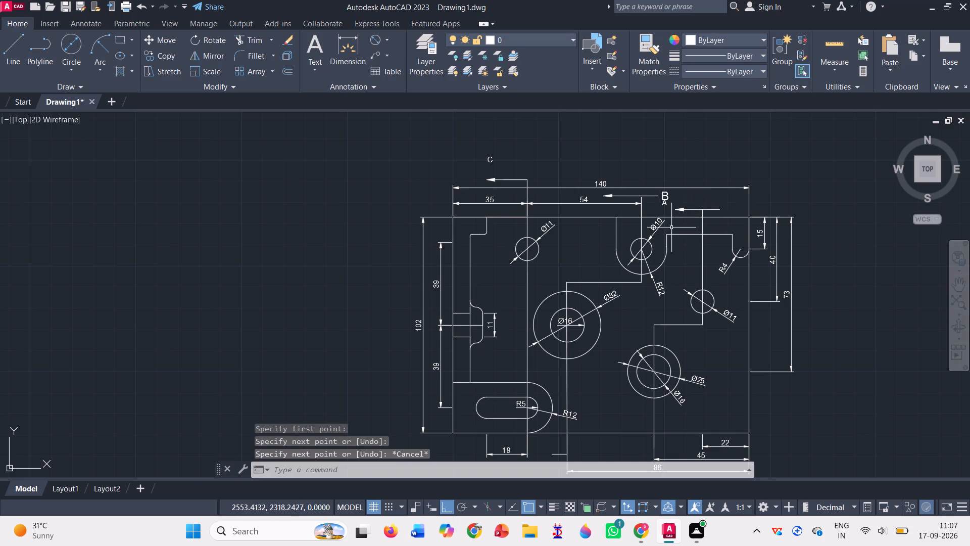
Move the new leader left so its tail end meets the top of the stepped line through the right-hand Ø11 circle.
{"action": "left_click", "coordinate": [171, 42]}
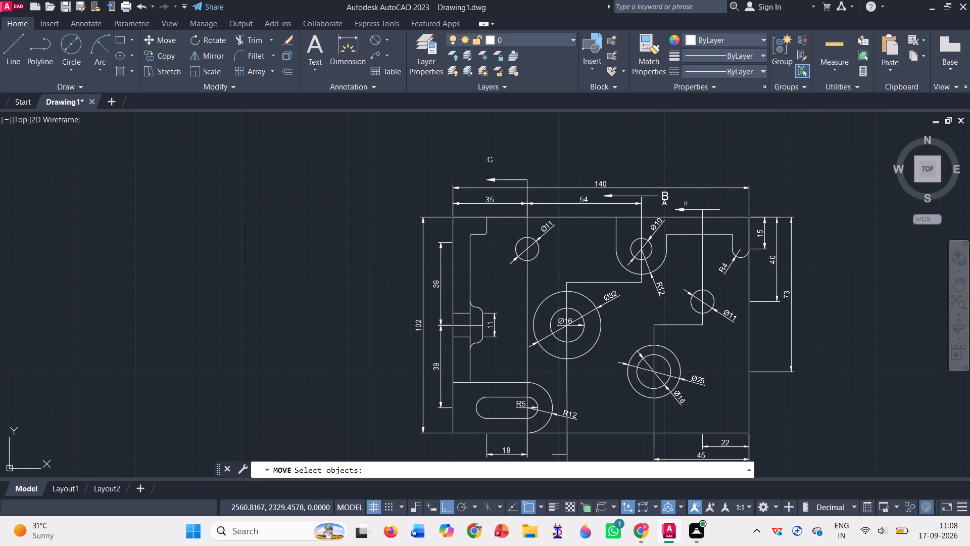
{"action": "left_click", "coordinate": [681, 207]}
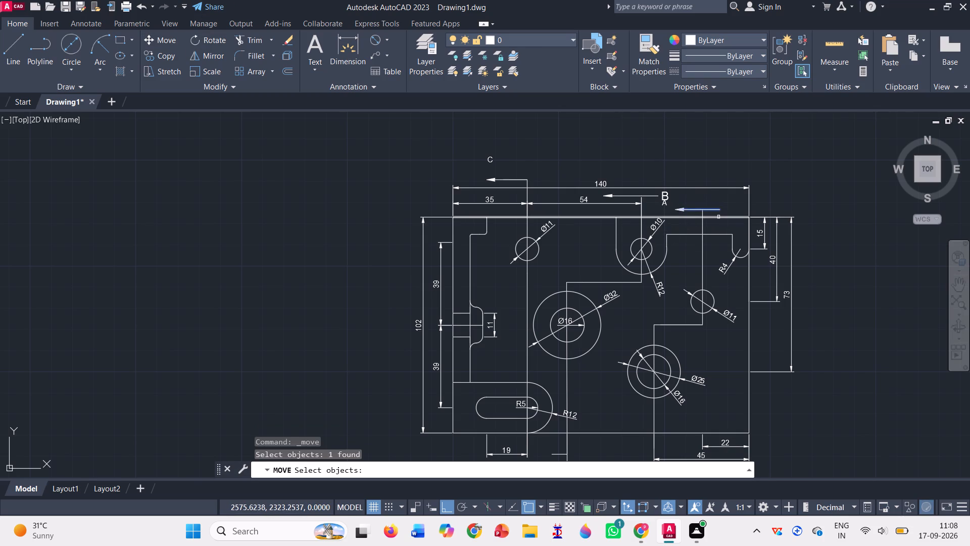
{"action": "key", "text": "Return"}
{"action": "left_click", "coordinate": [716, 211]}
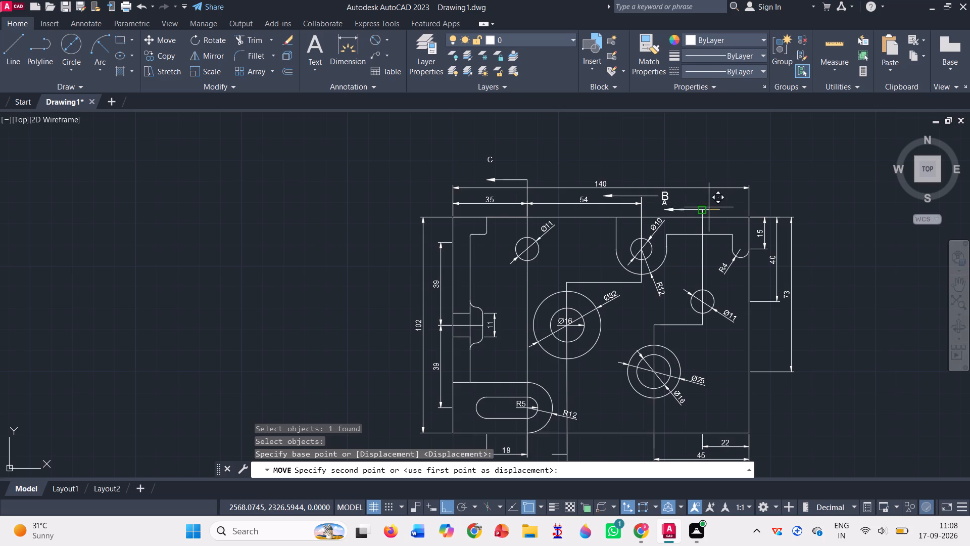
{"action": "left_click", "coordinate": [701, 208]}
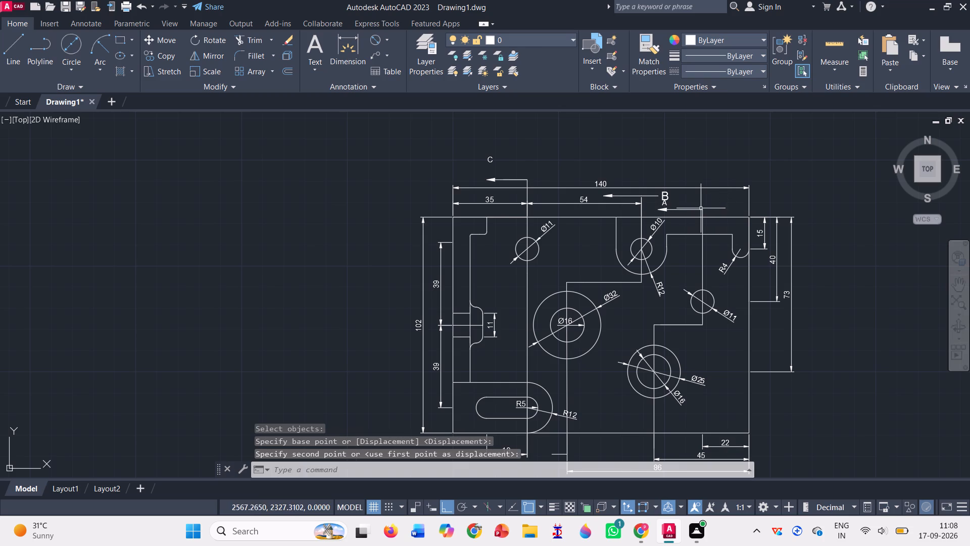
Move the A label rightward, clear of the B label, to sit just above the leader of the right-hand stepped line.
{"action": "left_click", "coordinate": [665, 202]}
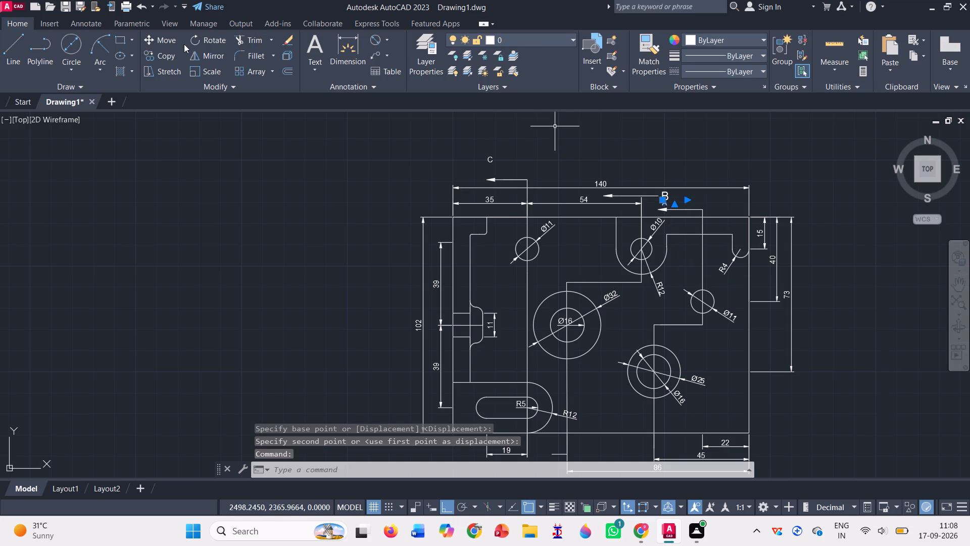
{"action": "left_click", "coordinate": [168, 40]}
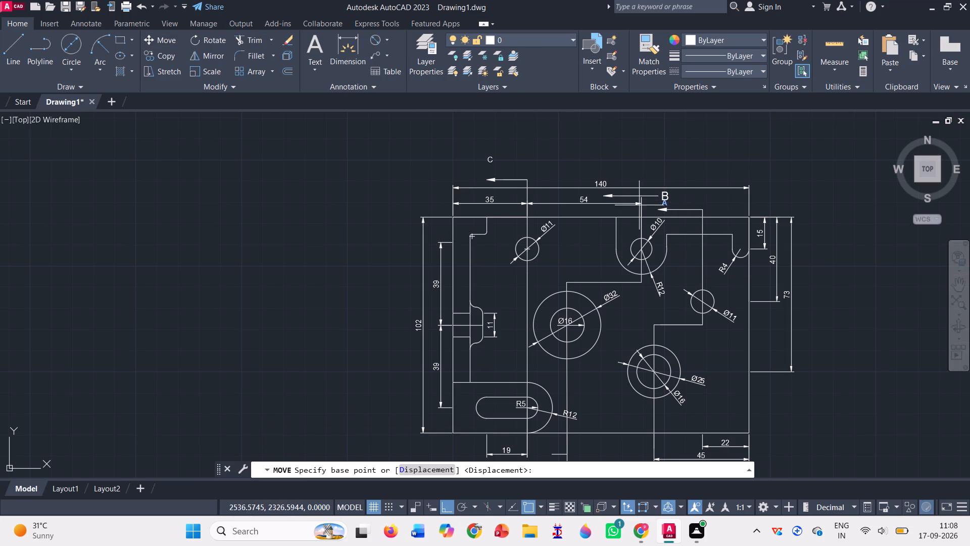
{"action": "left_click_drag", "start_coordinate": [660, 206], "coordinate": [678, 203]}
{"action": "left_click", "coordinate": [678, 203]}
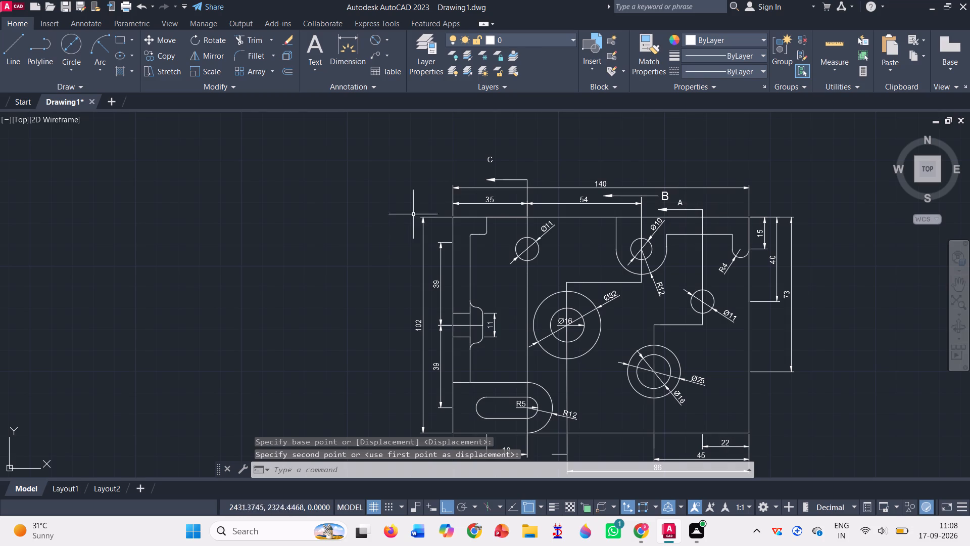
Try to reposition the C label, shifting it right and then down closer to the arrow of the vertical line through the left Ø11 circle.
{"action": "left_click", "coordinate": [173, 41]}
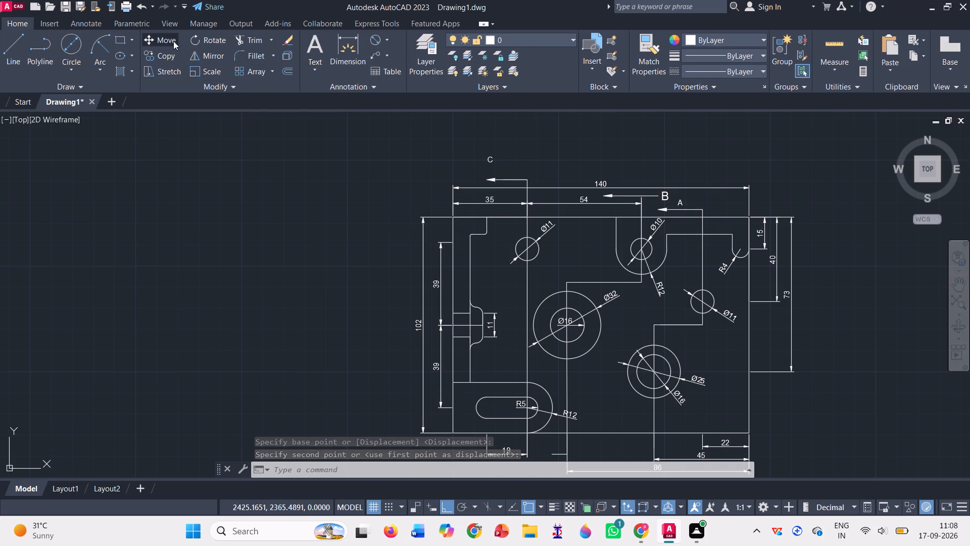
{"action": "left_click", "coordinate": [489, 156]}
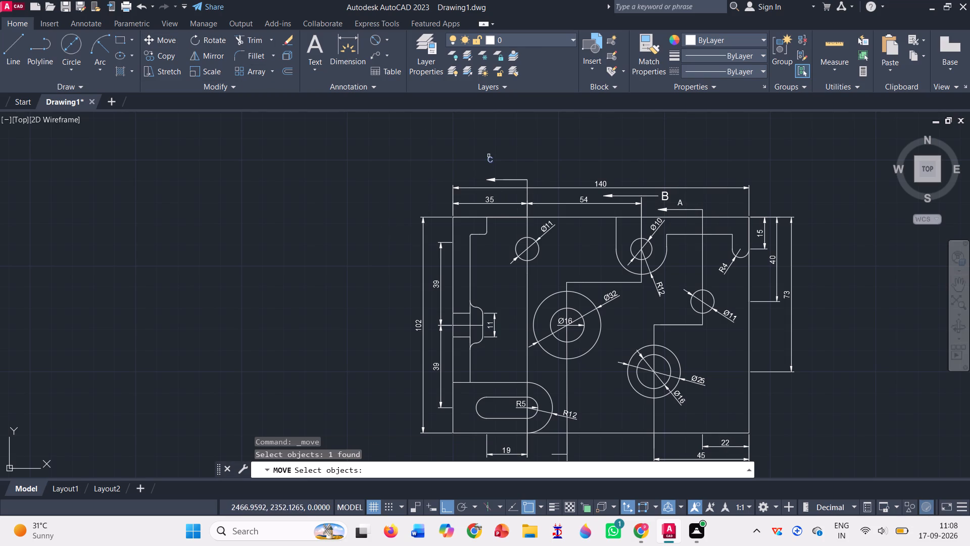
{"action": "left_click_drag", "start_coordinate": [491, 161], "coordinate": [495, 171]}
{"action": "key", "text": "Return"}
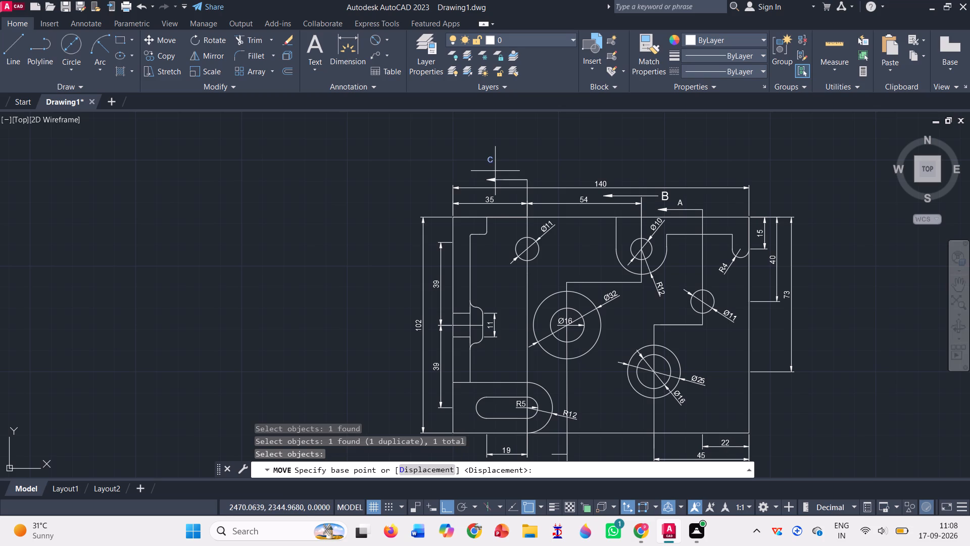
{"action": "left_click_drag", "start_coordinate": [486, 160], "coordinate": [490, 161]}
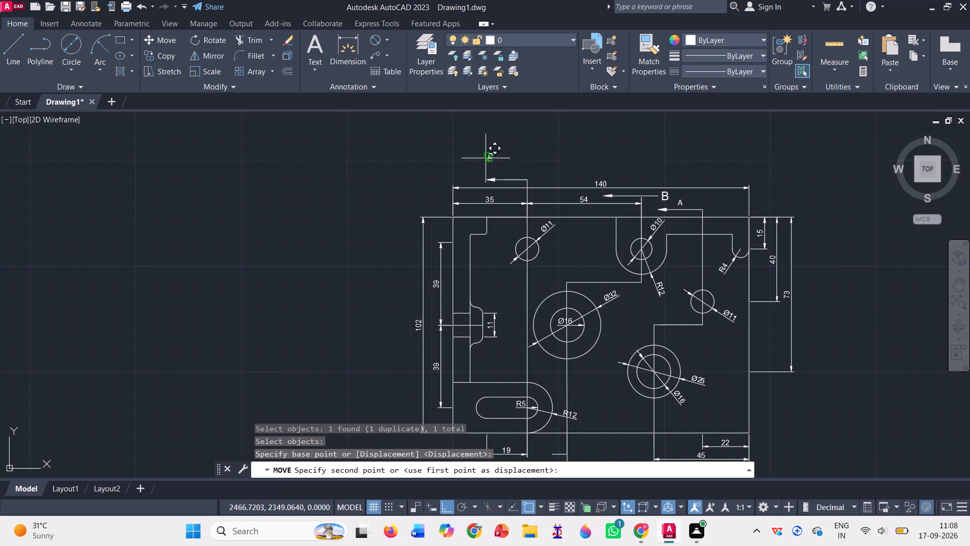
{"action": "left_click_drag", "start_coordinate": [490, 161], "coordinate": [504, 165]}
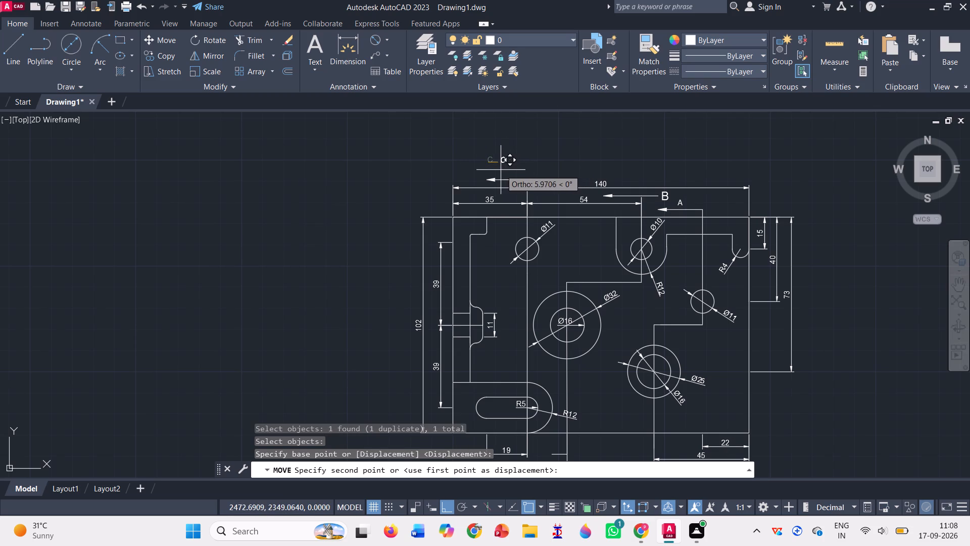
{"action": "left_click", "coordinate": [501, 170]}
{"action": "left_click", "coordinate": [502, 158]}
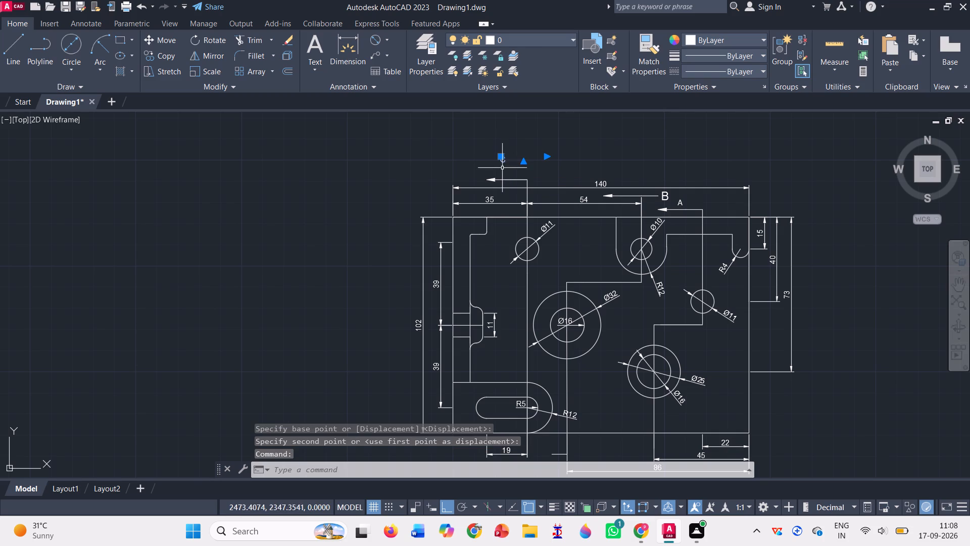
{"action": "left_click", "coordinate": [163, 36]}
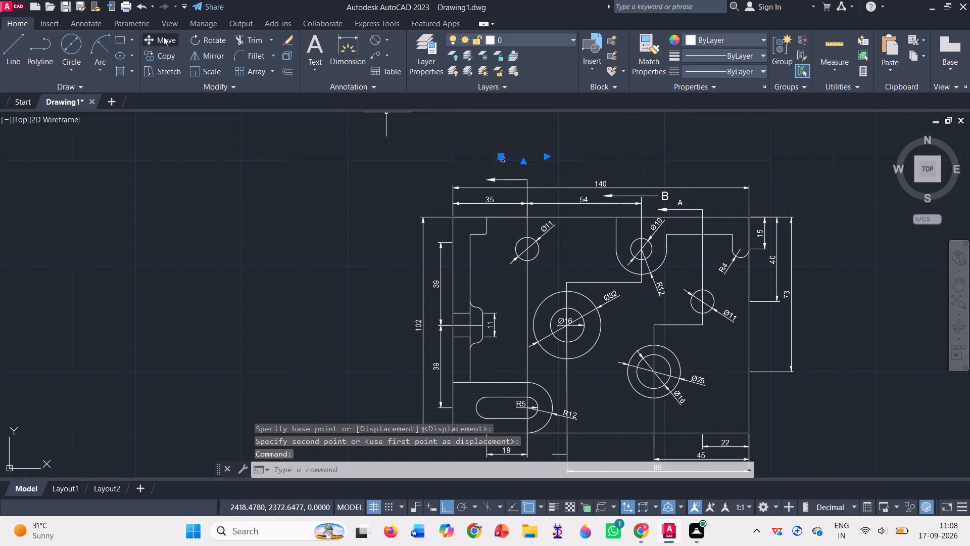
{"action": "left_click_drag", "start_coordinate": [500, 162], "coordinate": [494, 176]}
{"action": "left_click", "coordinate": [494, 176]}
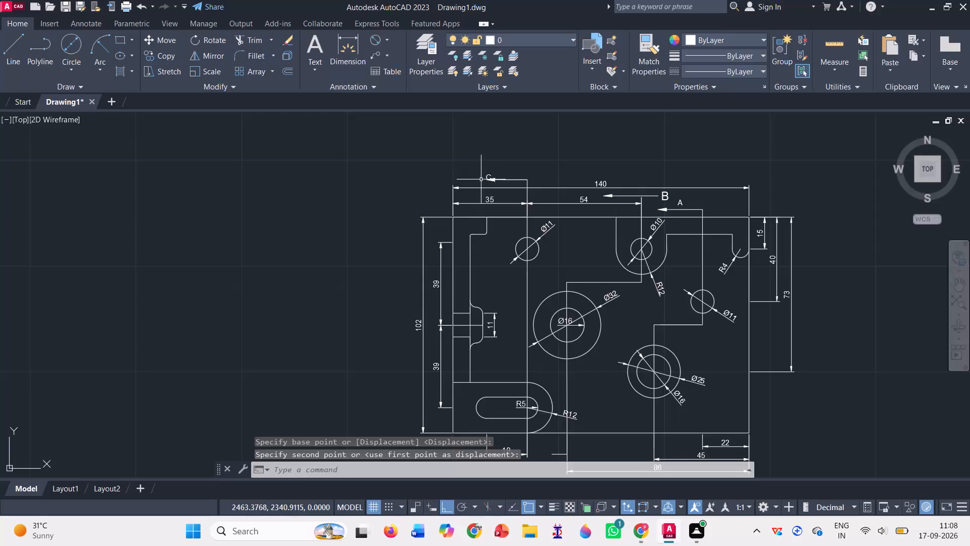
Replace the C label with a new multiline text C just above the arrow of the vertical line through the left Ø11 circle.
{"action": "left_click", "coordinate": [488, 179]}
{"action": "key", "text": "Delete"}
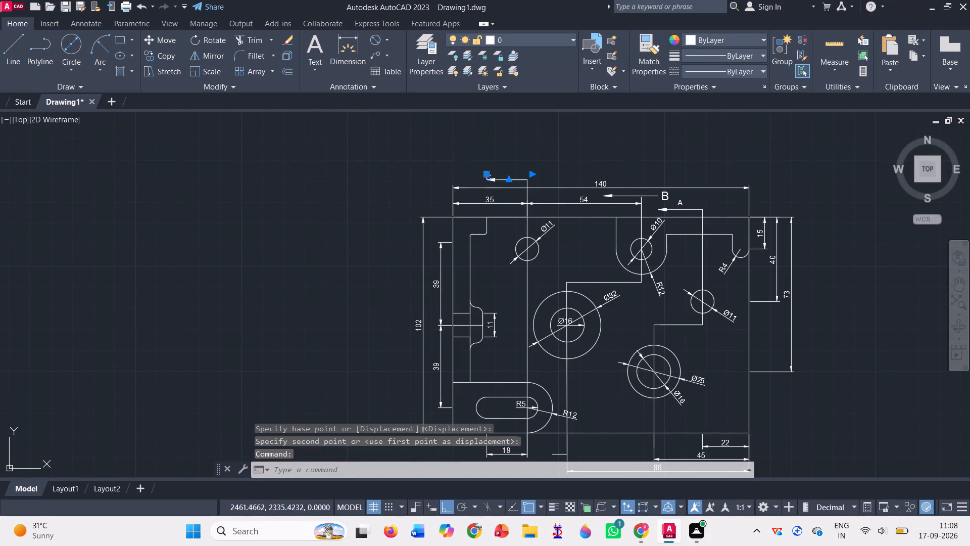
{"action": "left_click", "coordinate": [309, 38]}
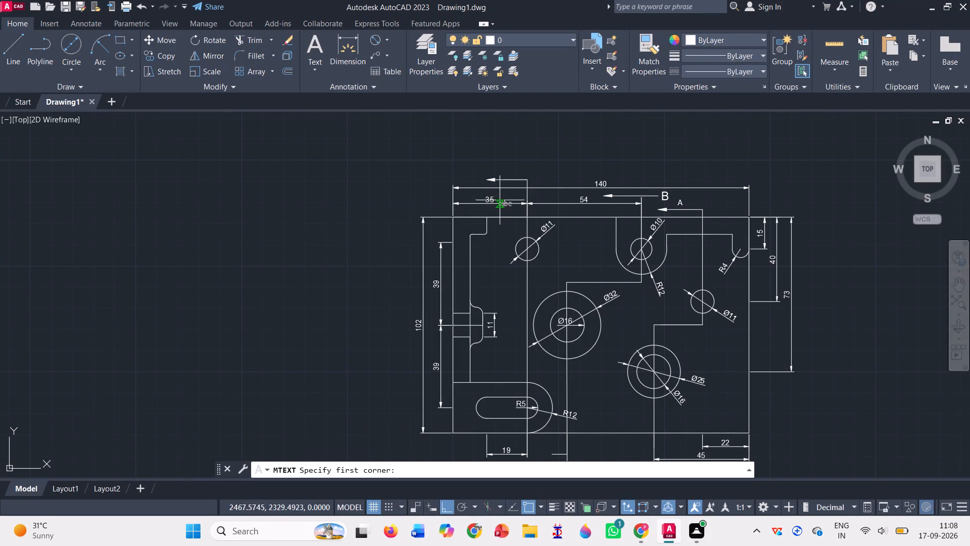
{"action": "left_click", "coordinate": [497, 165]}
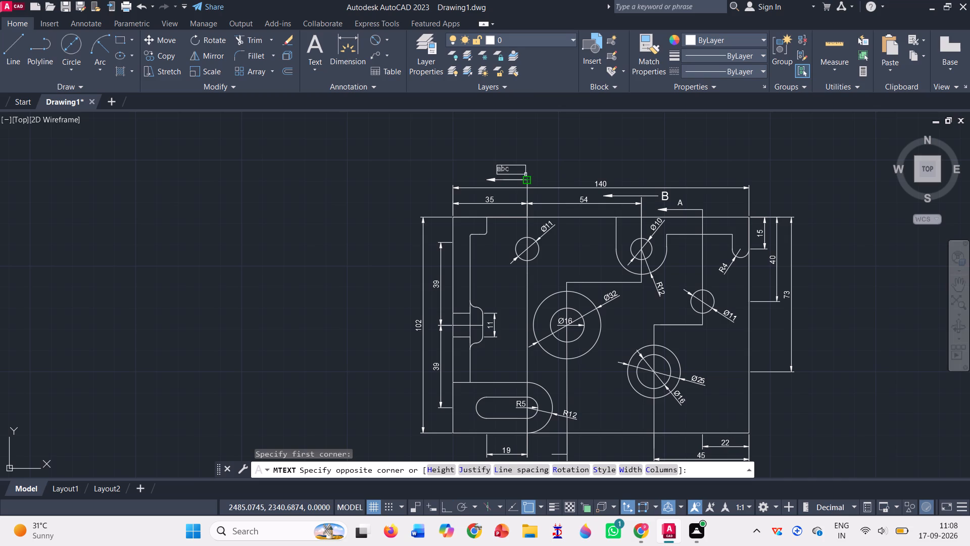
{"action": "left_click", "coordinate": [523, 175]}
{"action": "key", "text": "c"}
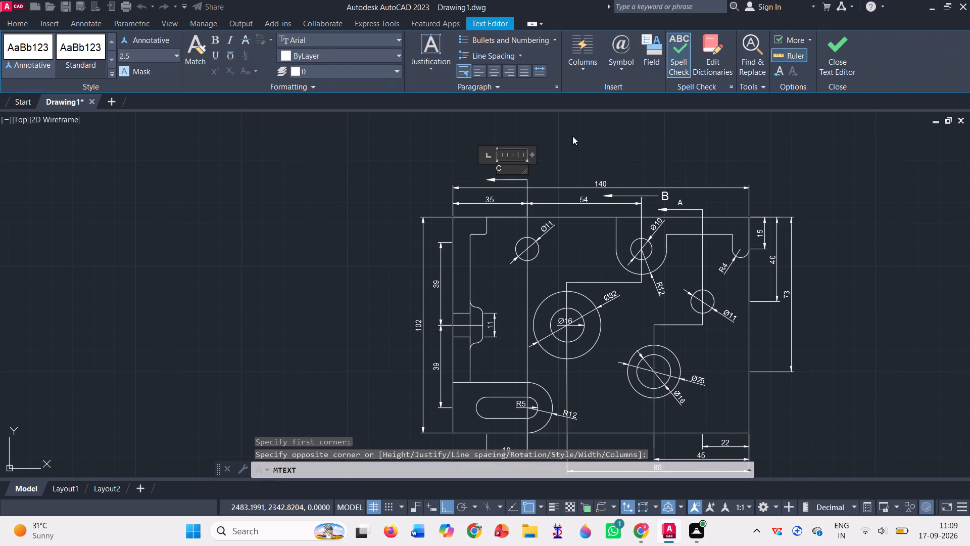
{"action": "key", "text": "Return"}
{"action": "key", "text": "BackSpace"}
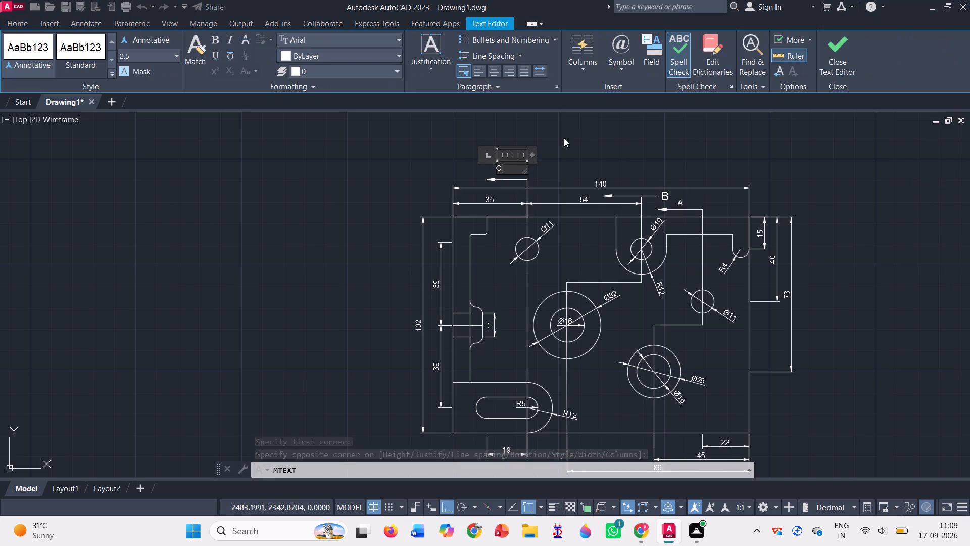
{"action": "left_click", "coordinate": [826, 42]}
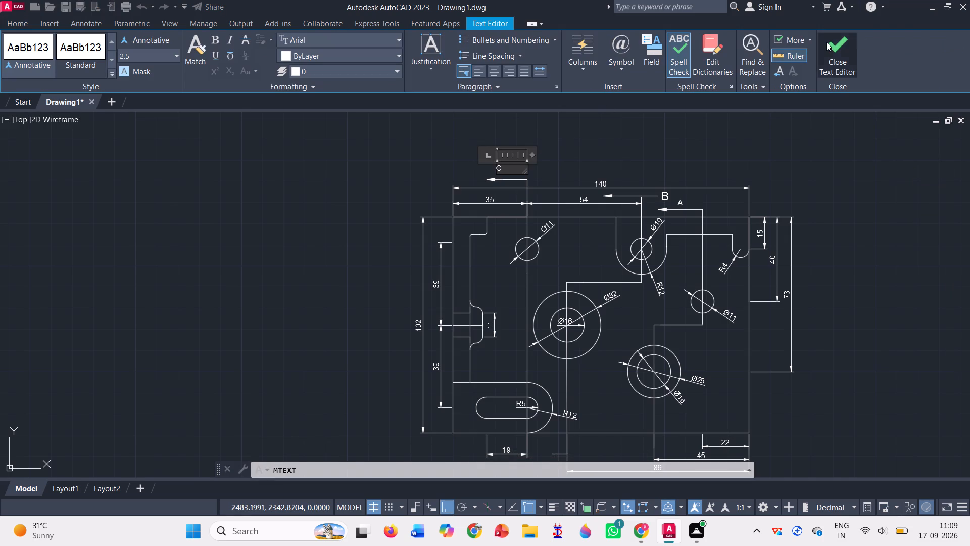
Draw a vertical projection line about 70 long downward from the plate's lower-left corner.
{"action": "scroll", "coordinate": [409, 142], "scroll_direction": "down", "scroll_amount": 1}
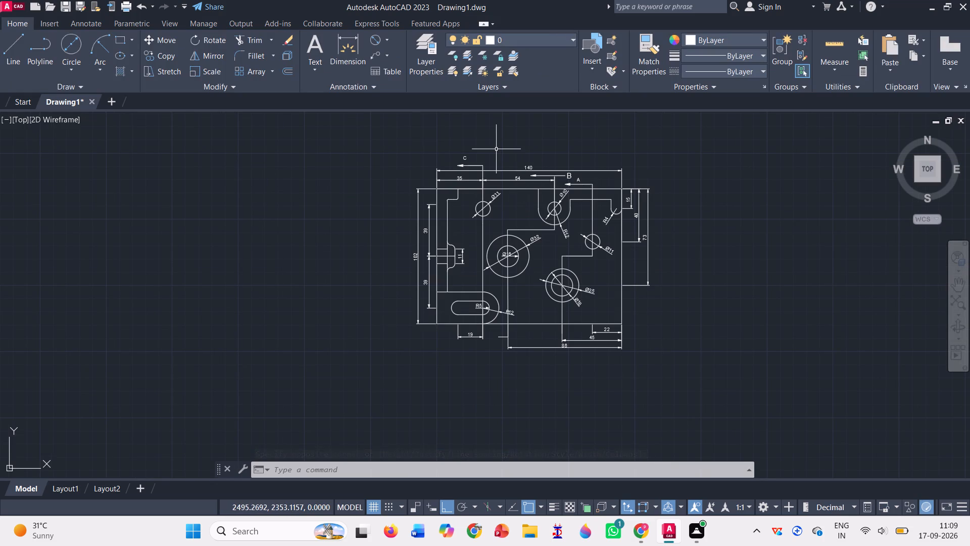
{"action": "scroll", "coordinate": [487, 135], "scroll_direction": "down", "scroll_amount": 1}
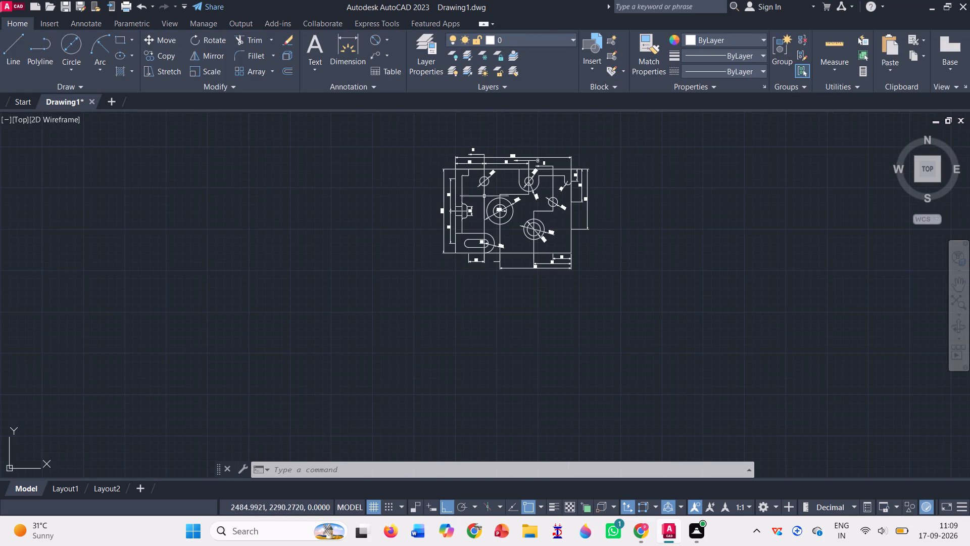
{"action": "scroll", "coordinate": [438, 370], "scroll_direction": "up", "scroll_amount": 2}
{"action": "scroll", "coordinate": [438, 370], "scroll_direction": "down", "scroll_amount": 1}
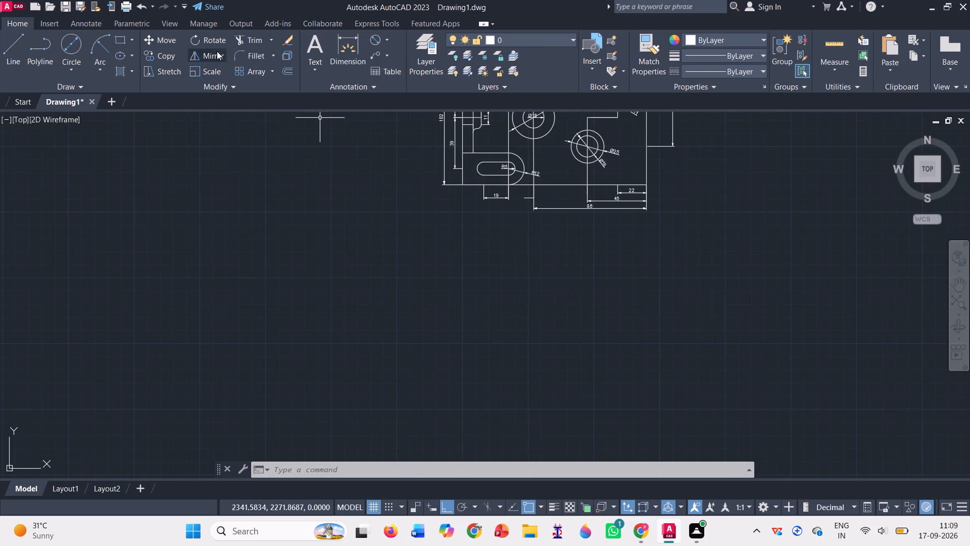
{"action": "left_click", "coordinate": [17, 53]}
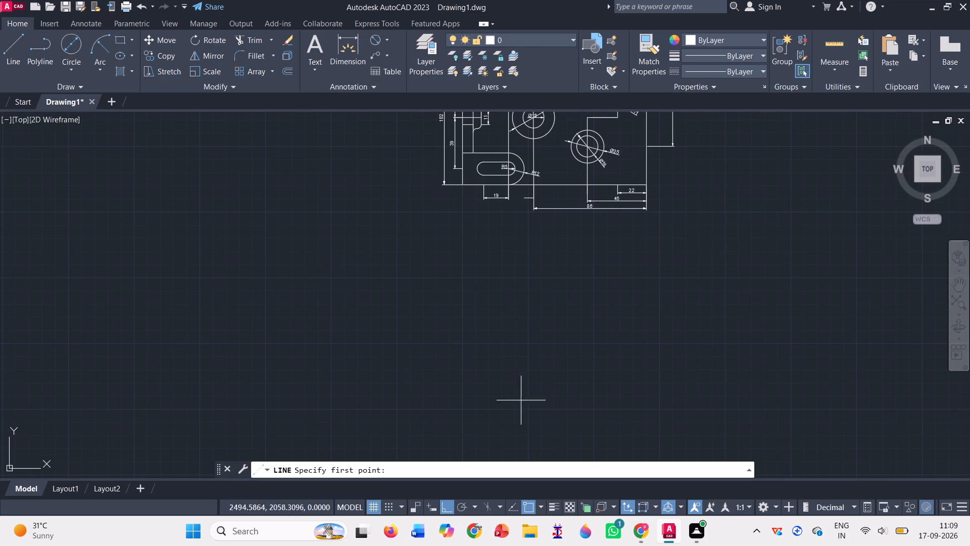
{"action": "left_click", "coordinate": [461, 184]}
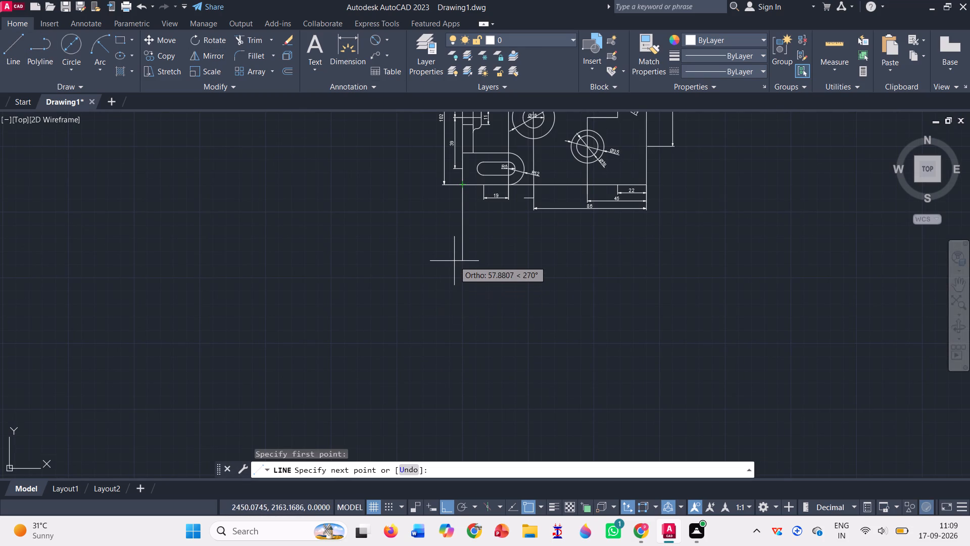
{"action": "left_click", "coordinate": [450, 277]}
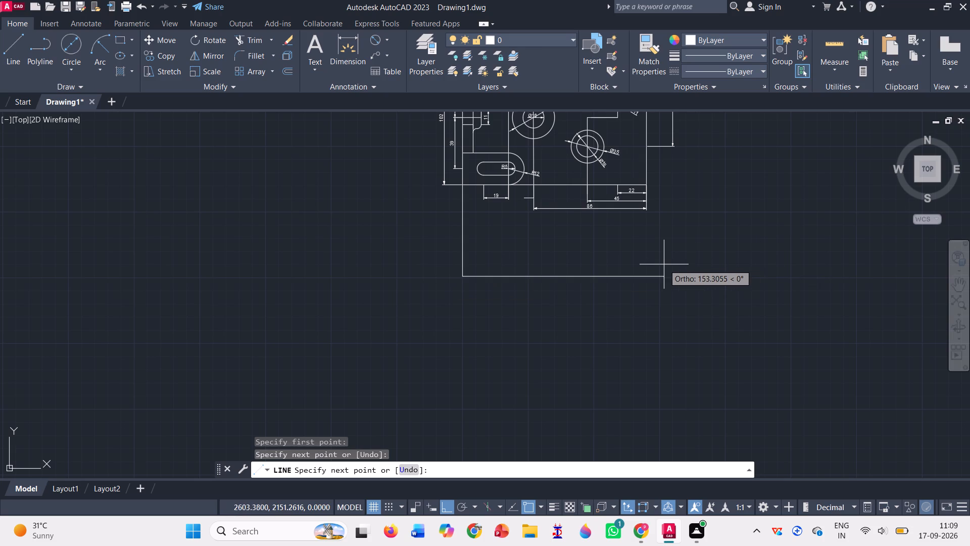
Continue from the projection line's lower end with a closed rectangular outline 140 wide and 38 high.
{"action": "type", "text": "104"}
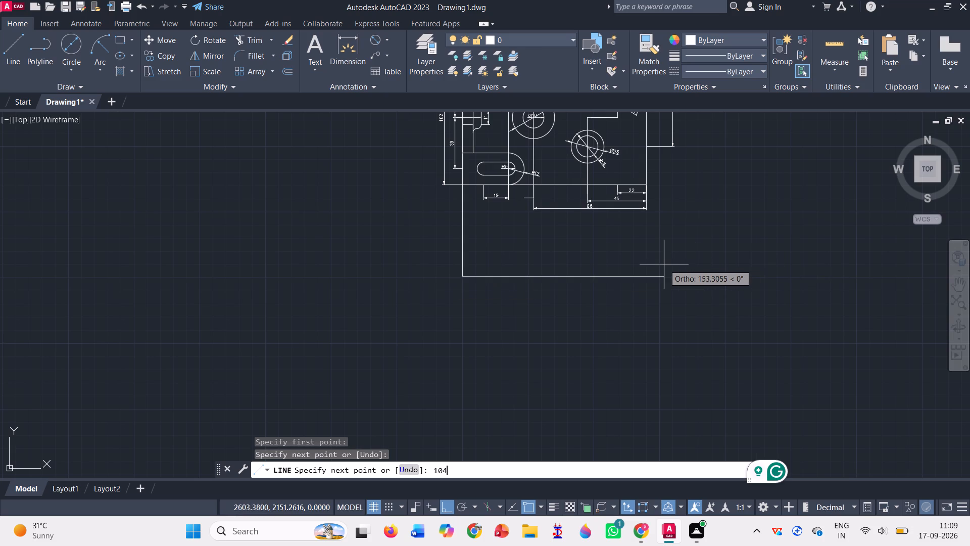
{"action": "key", "text": "BackSpace"}
{"action": "key", "text": "BackSpace"}
{"action": "type", "text": "40"}
{"action": "key", "text": "Return"}
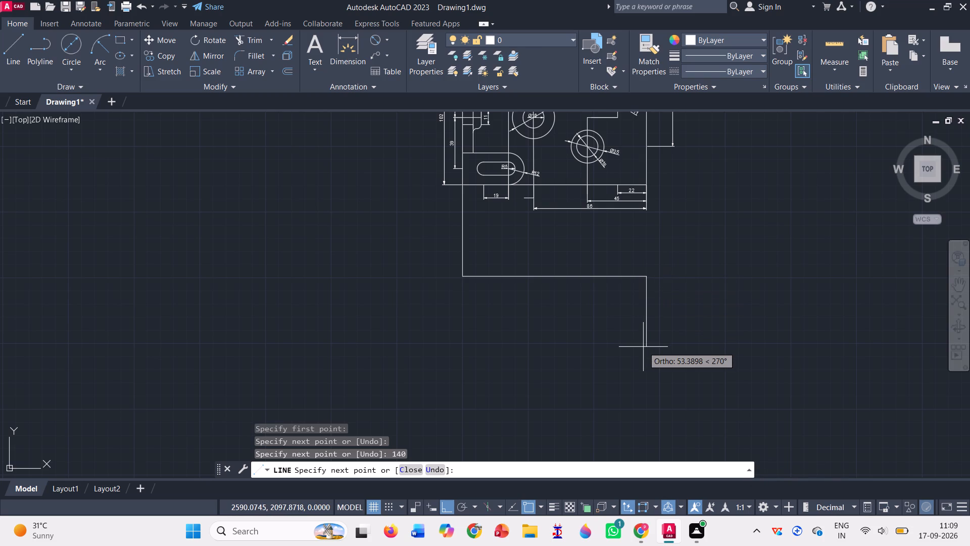
{"action": "type", "text": "38"}
{"action": "key", "text": "Return"}
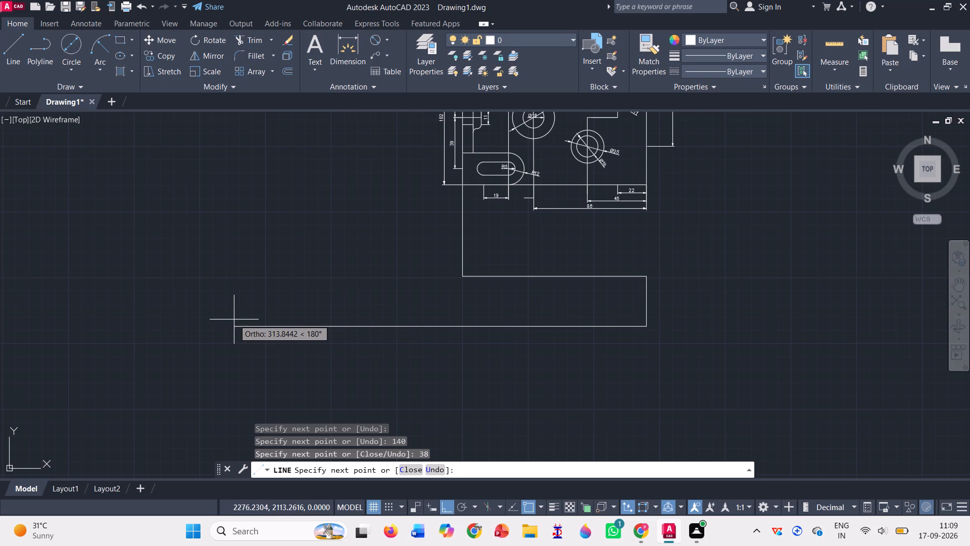
{"action": "type", "text": "140"}
{"action": "key", "text": "Return"}
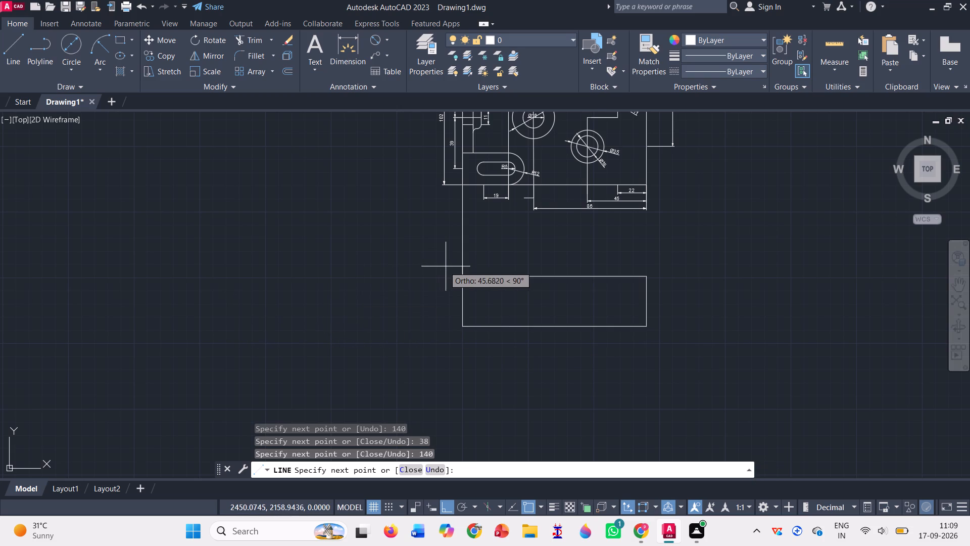
{"action": "left_click", "coordinate": [457, 276]}
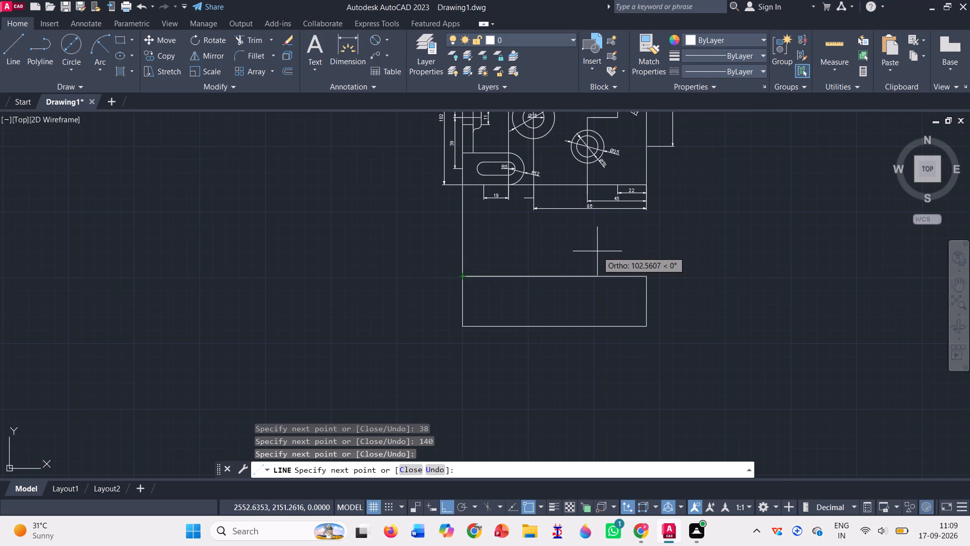
{"action": "key", "text": "Escape"}
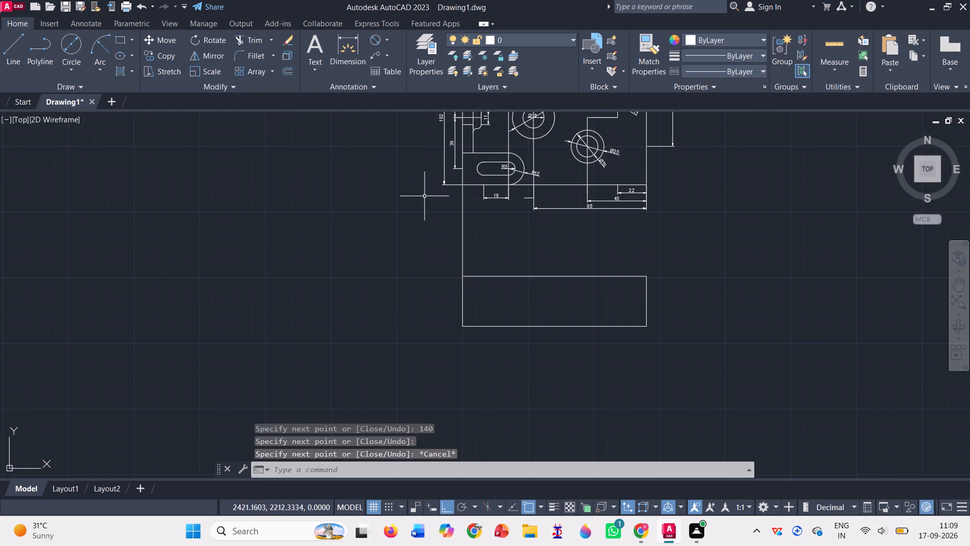
Delete the vertical projection line between the plate and the new rectangle.
{"action": "left_click", "coordinate": [458, 251]}
{"action": "left_click", "coordinate": [471, 243]}
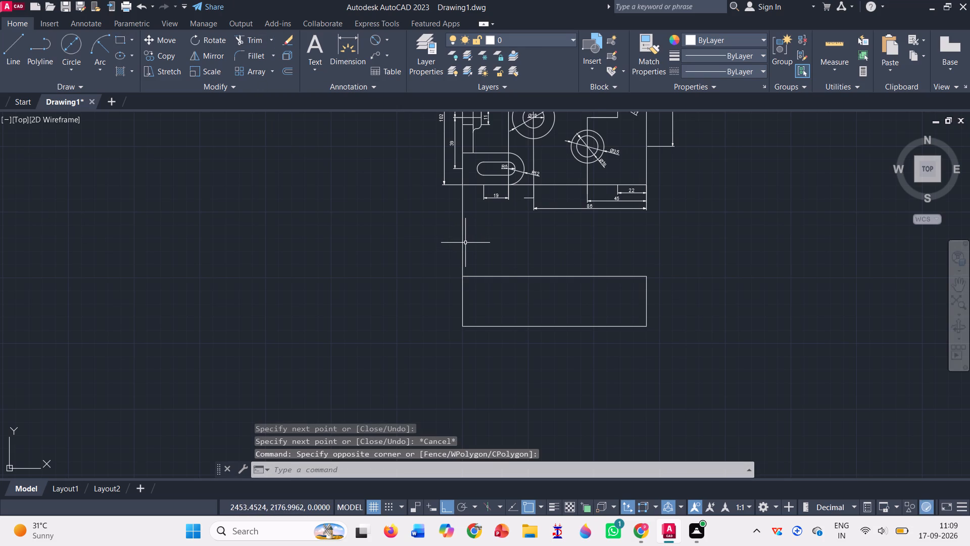
{"action": "left_click", "coordinate": [463, 244]}
{"action": "key", "text": "Delete"}
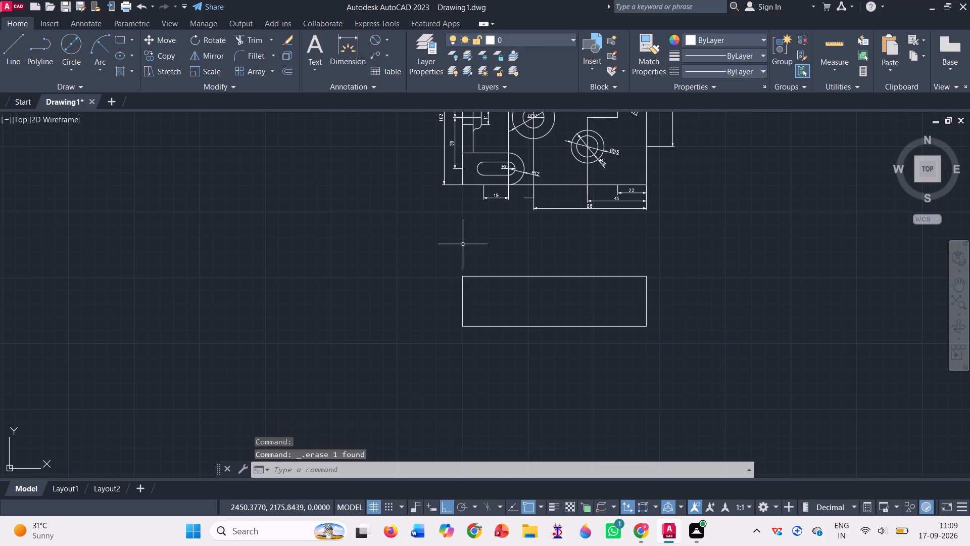
Draw connected lines from the rectangle's lower-left corner: 19 up its left edge, 35 horizontally inward, and 8 further in the same direction.
{"action": "scroll", "coordinate": [567, 298], "scroll_direction": "up", "scroll_amount": 2}
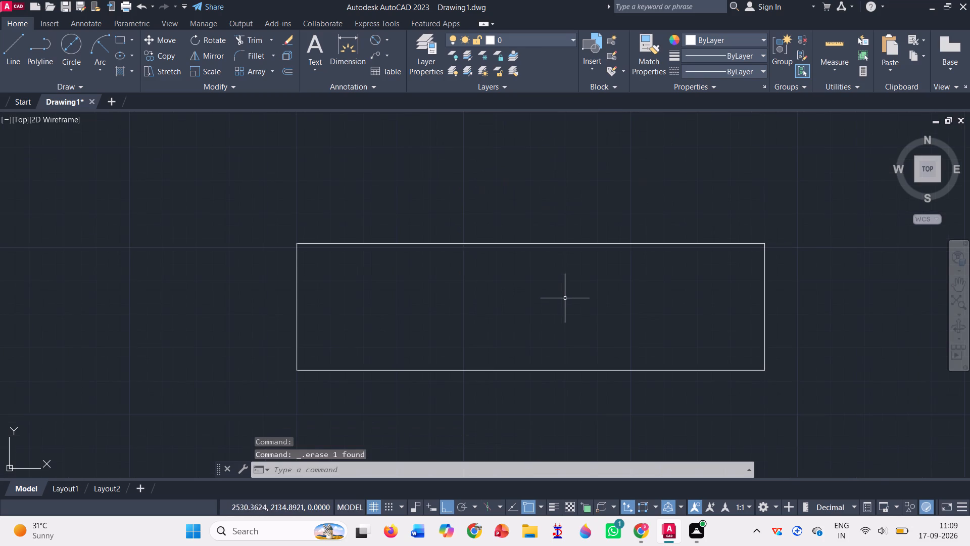
{"action": "left_click", "coordinate": [15, 47]}
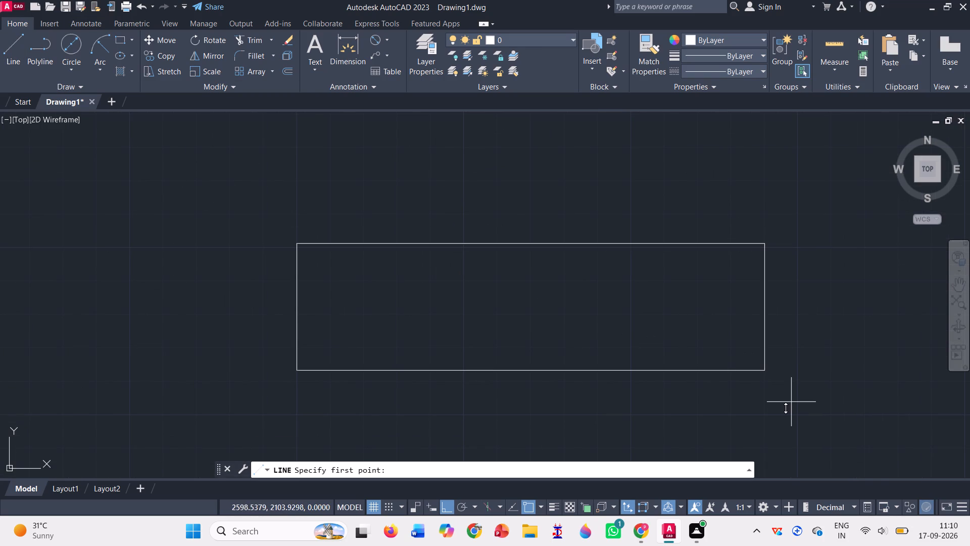
{"action": "left_click", "coordinate": [297, 372]}
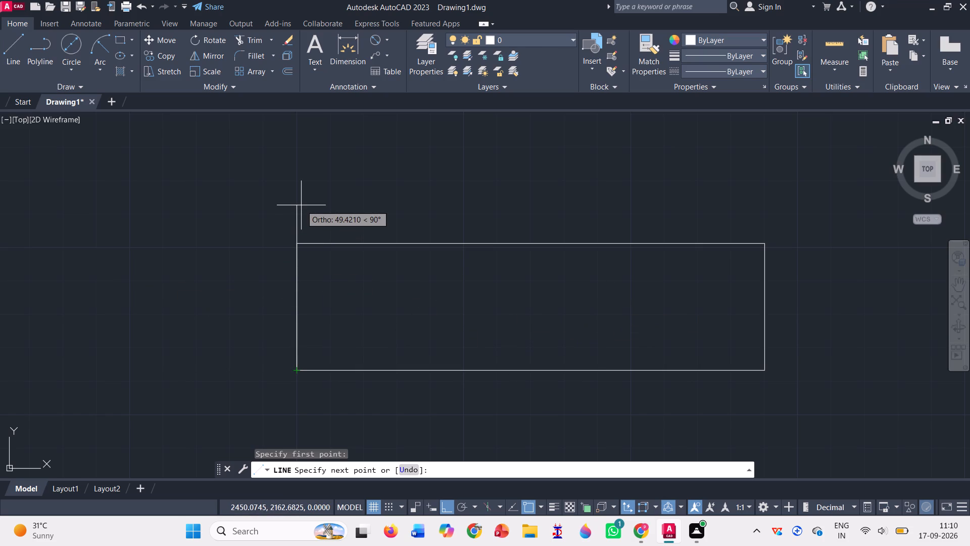
{"action": "key", "text": "1"}
{"action": "key", "text": "9"}
{"action": "key", "text": "Return"}
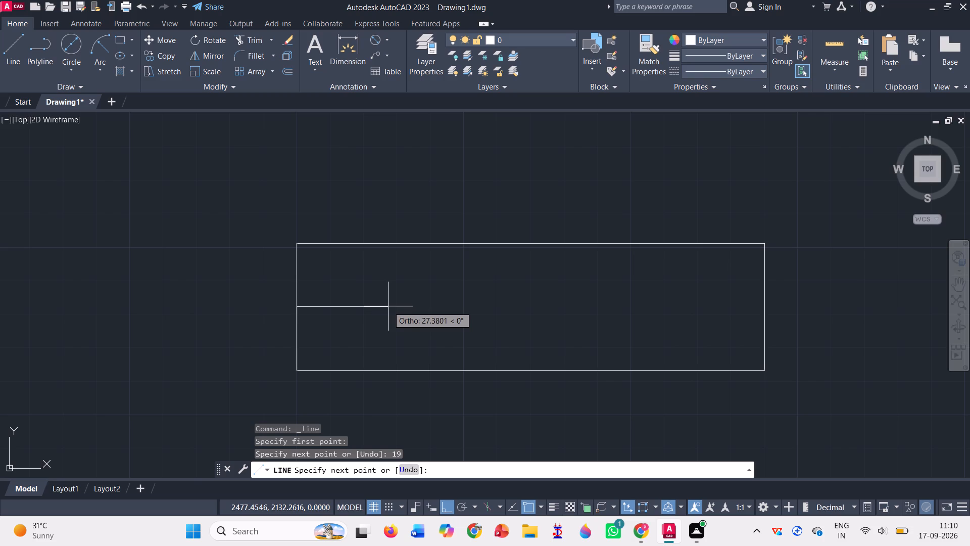
{"action": "type", "text": "35"}
{"action": "key", "text": "Return"}
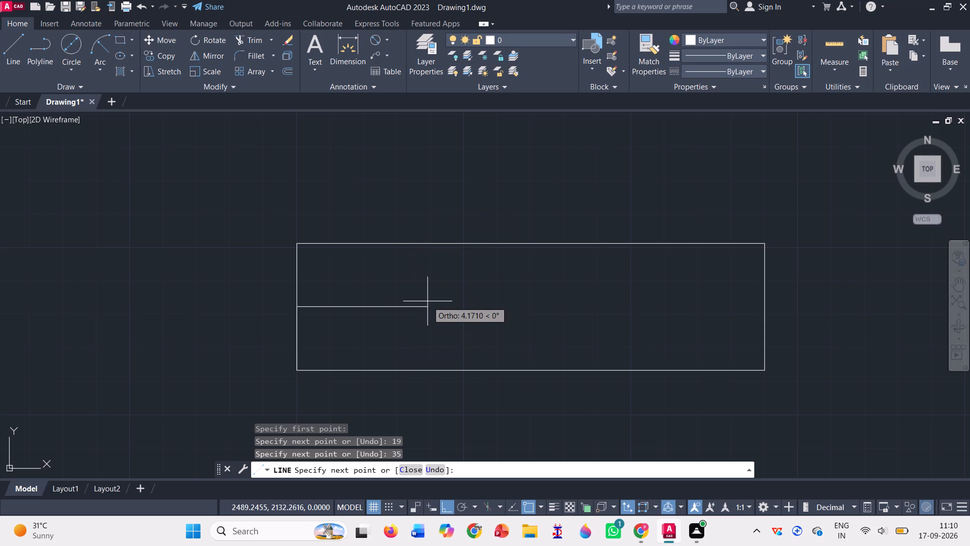
{"action": "key", "text": "8"}
{"action": "key", "text": "Return"}
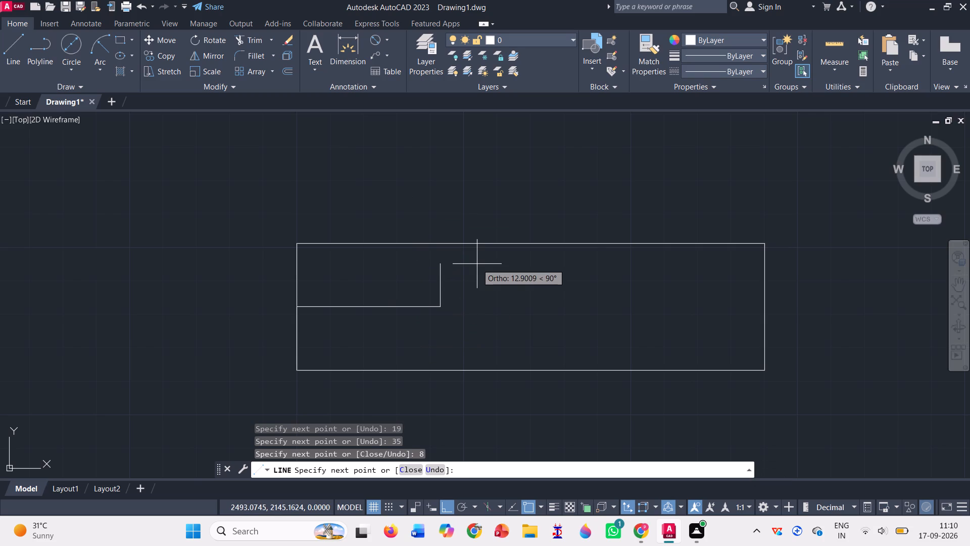
{"action": "key", "text": "Escape"}
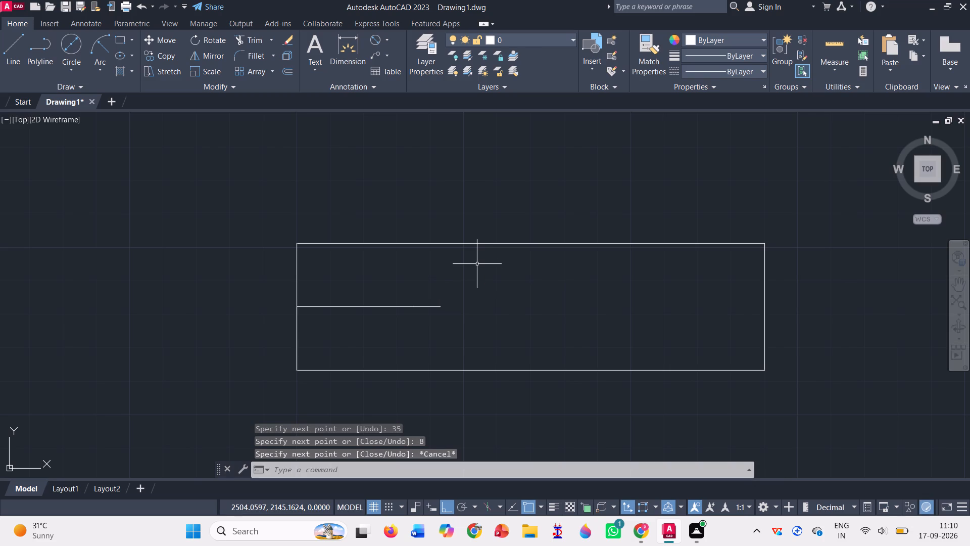
Draw lines from the rectangle's upper-left corner: 20 right, down to the inner horizontal line, 19 and 5 right, then up to the top edge.
{"action": "left_click", "coordinate": [7, 46]}
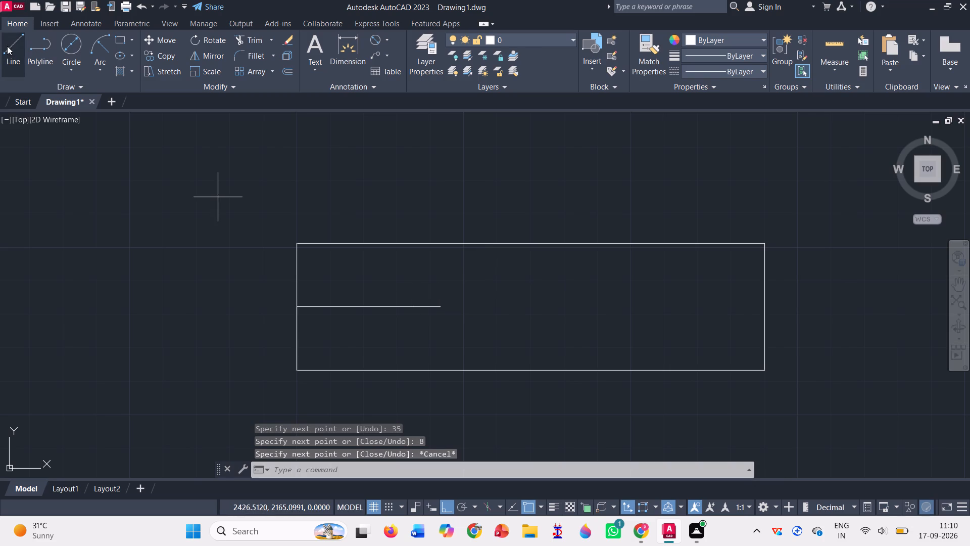
{"action": "left_click", "coordinate": [295, 245]}
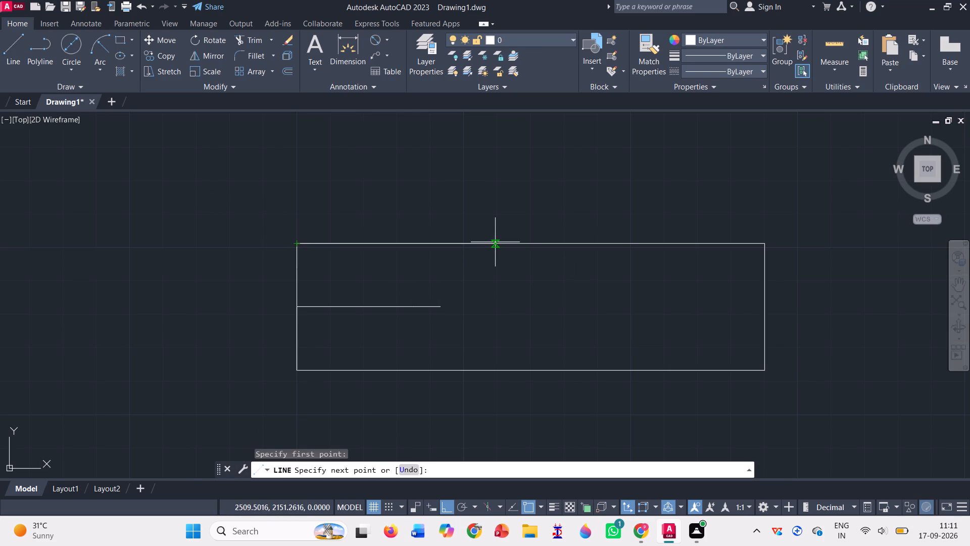
{"action": "type", "text": "20"}
{"action": "key", "text": "Return"}
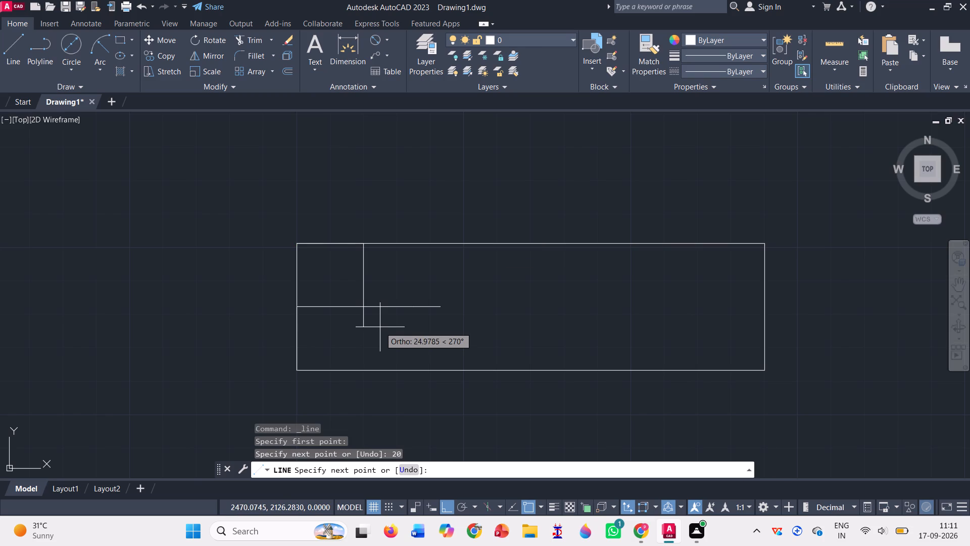
{"action": "left_click", "coordinate": [361, 303]}
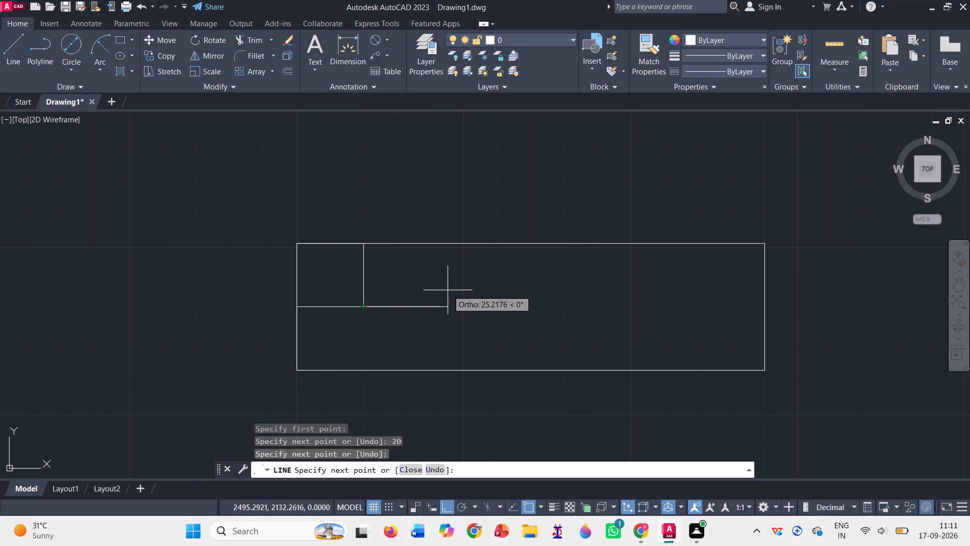
{"action": "key", "text": "1"}
{"action": "key", "text": "9"}
{"action": "key", "text": "Return"}
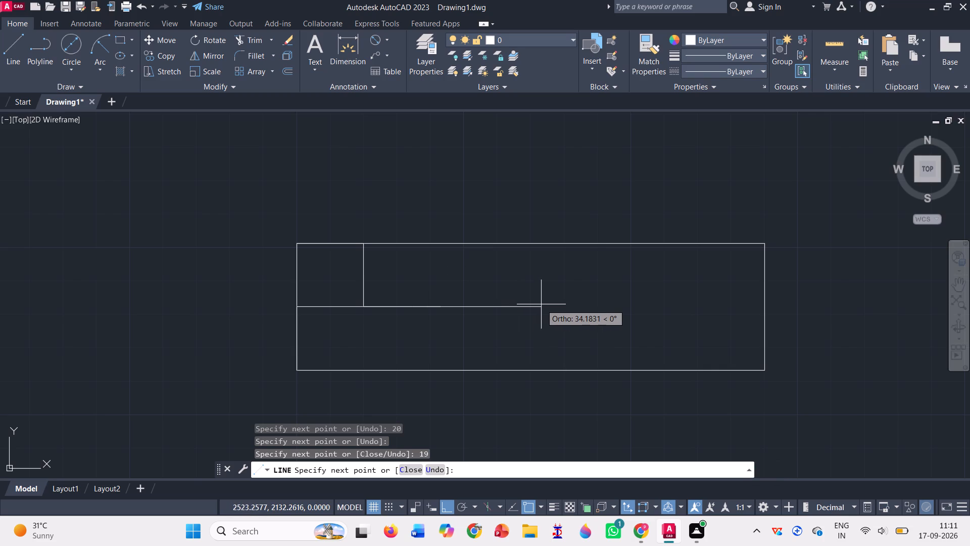
{"action": "key", "text": "5"}
{"action": "key", "text": "Return"}
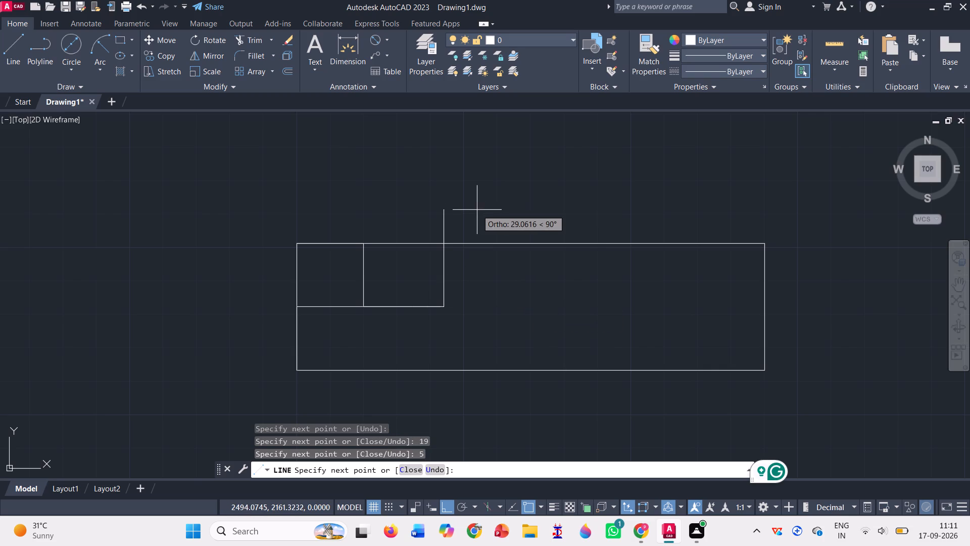
{"action": "left_click", "coordinate": [440, 240]}
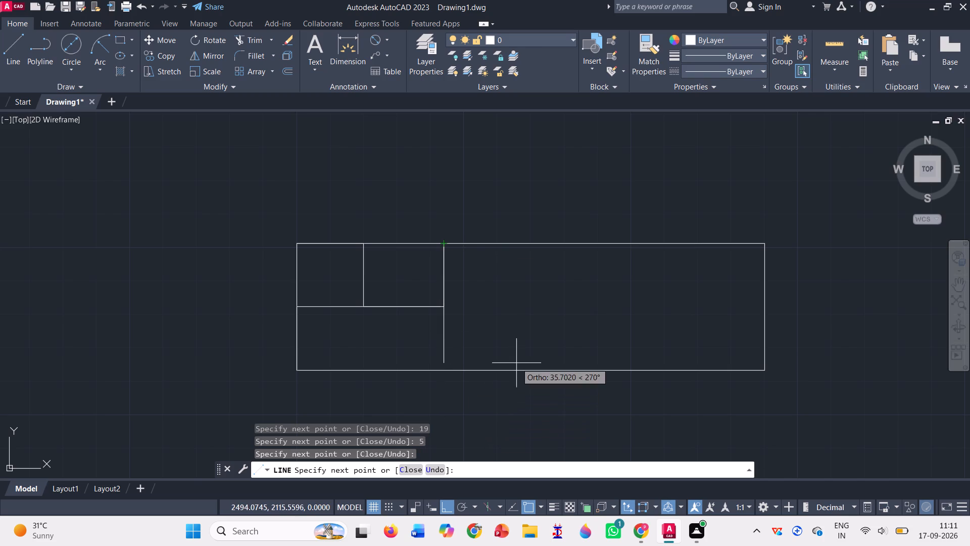
{"action": "key", "text": "Escape"}
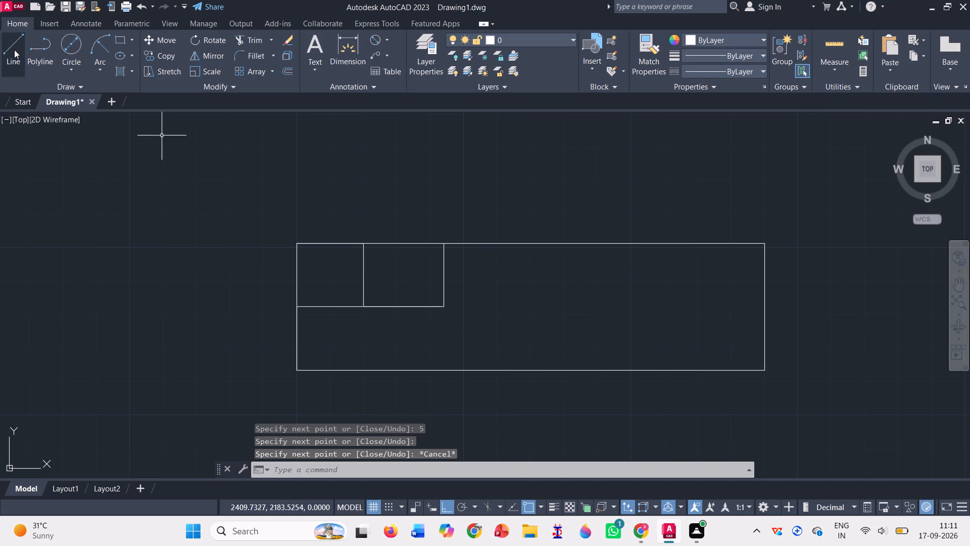
Draw a vertical line 32 long upward from the rectangle's bottom edge, in line with the inner vertical line farthest from the left edge.
{"action": "left_click", "coordinate": [14, 50]}
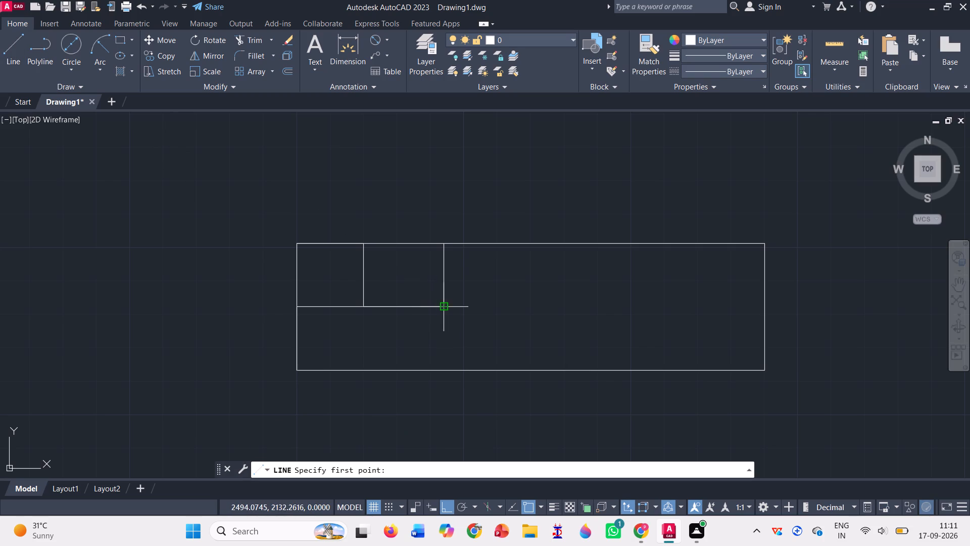
{"action": "left_click", "coordinate": [443, 370]}
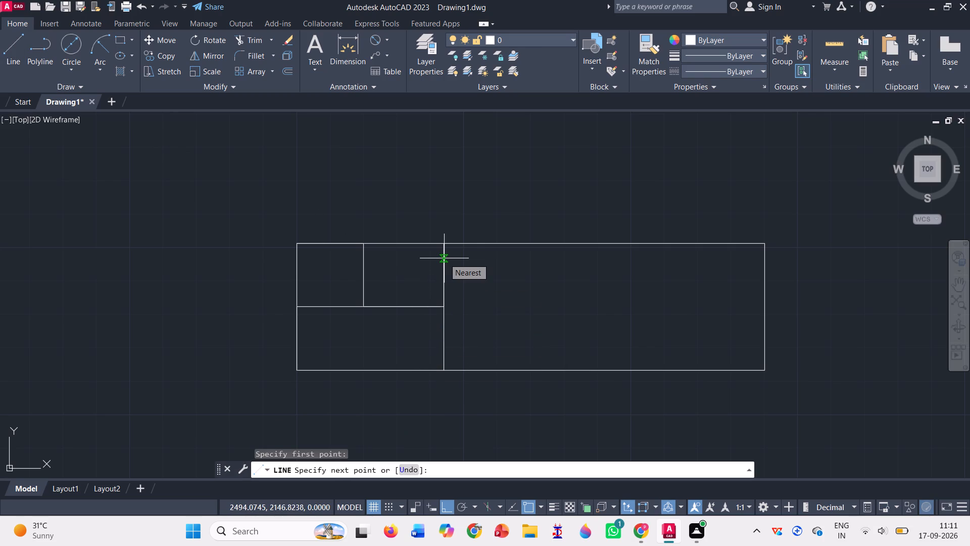
{"action": "type", "text": "32"}
{"action": "key", "text": "Return"}
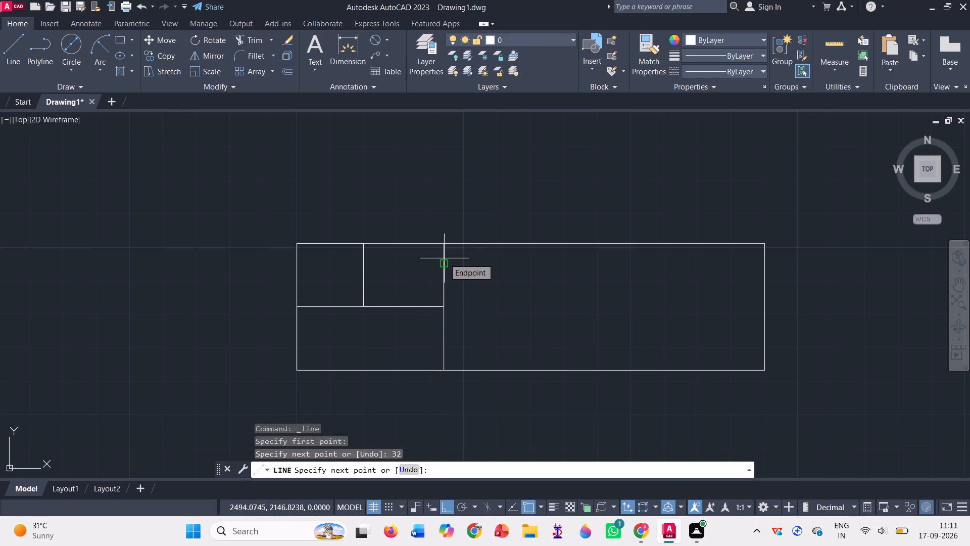
{"action": "key", "text": "Escape"}
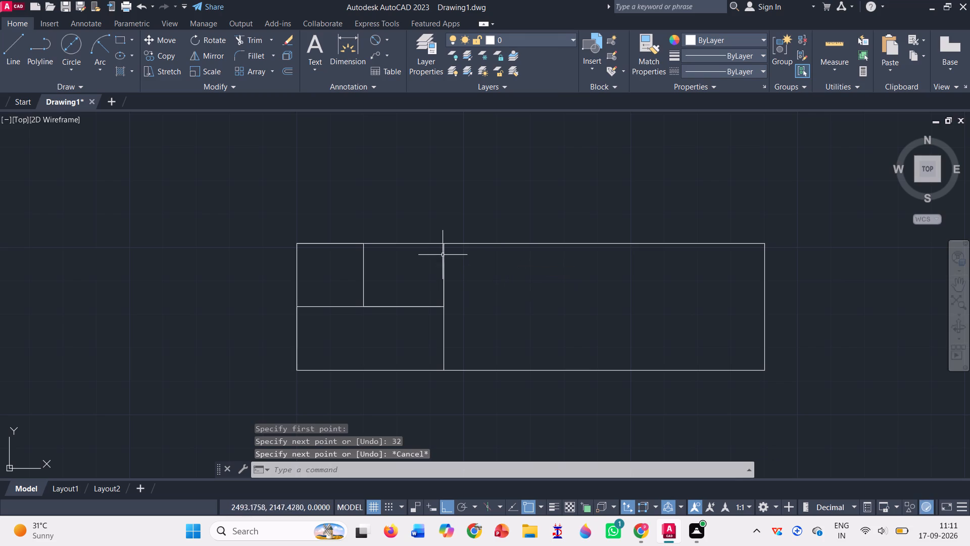
Delete the short inner vertical line that reaches the rectangle's top edge, keeping the 32-long vertical beneath it.
{"action": "left_click", "coordinate": [443, 252]}
{"action": "key", "text": "Delete"}
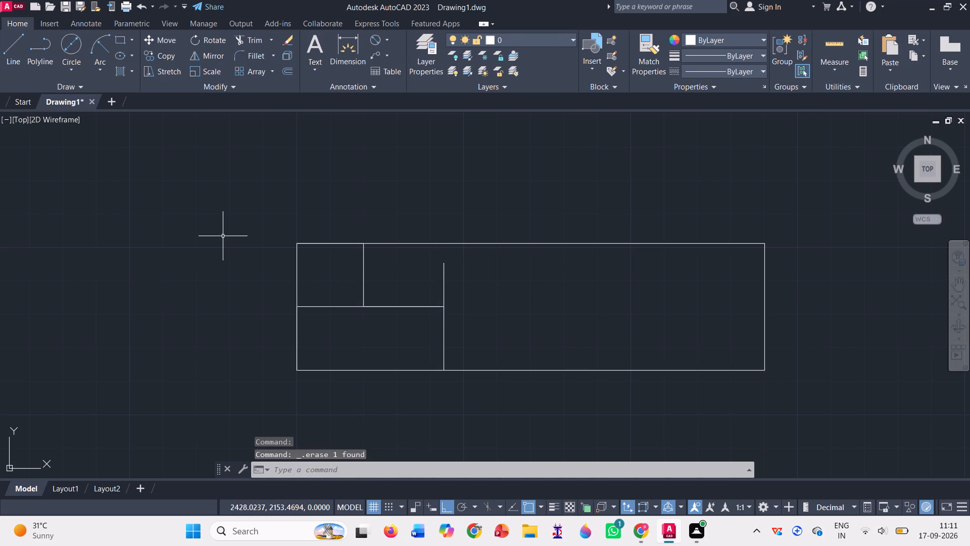
Draw lines from the 32-long vertical's top: 32 right, down to the bottom edge, 12 up, 8 right, then up to the top edge.
{"action": "left_click", "coordinate": [10, 48]}
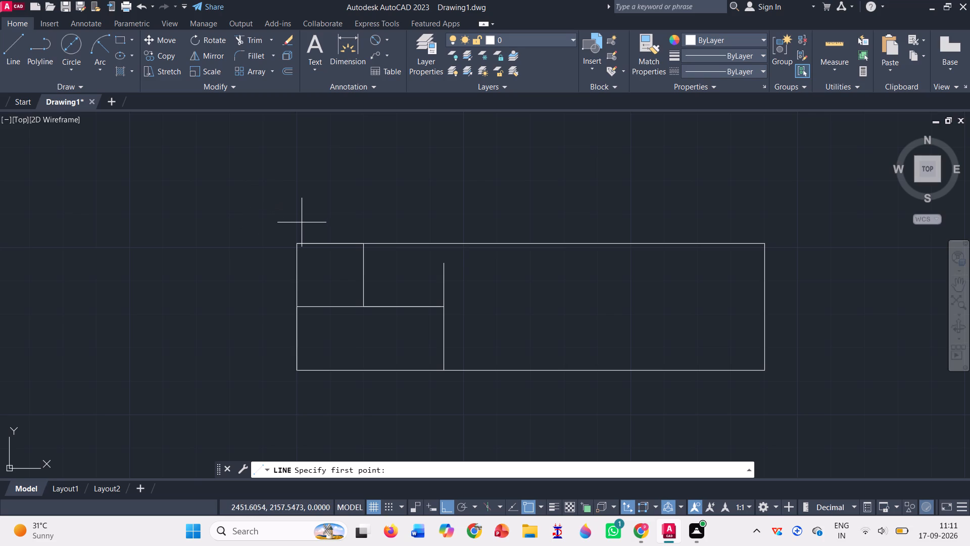
{"action": "left_click", "coordinate": [444, 267]}
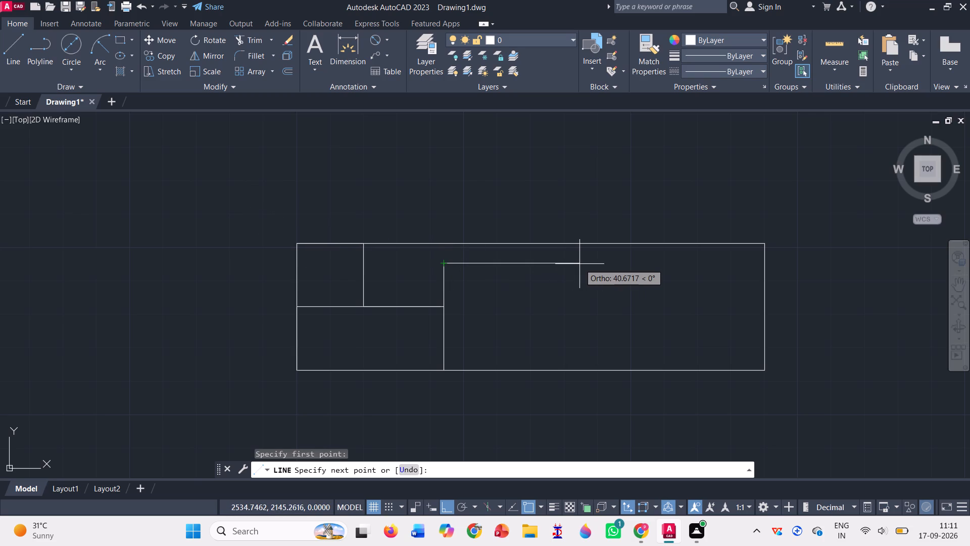
{"action": "type", "text": "32"}
{"action": "key", "text": "Return"}
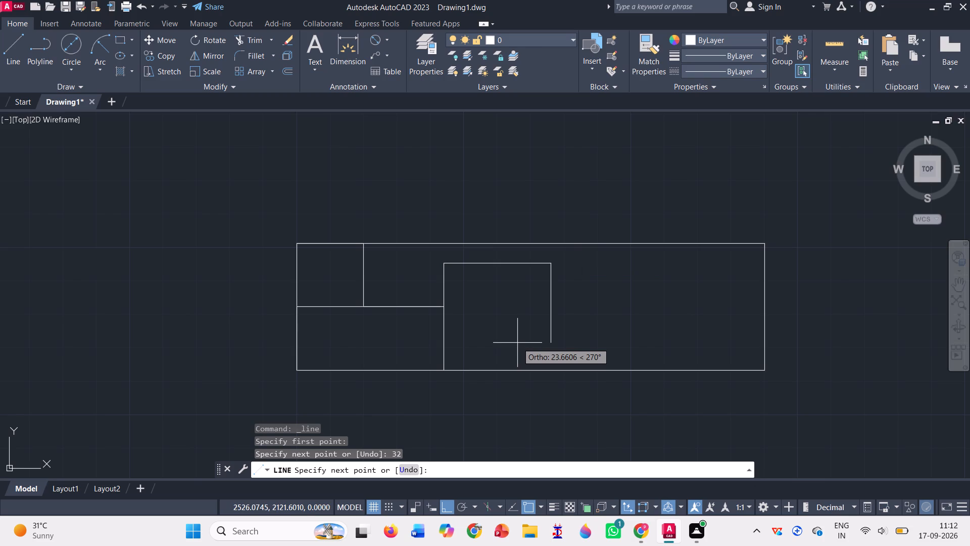
{"action": "left_click", "coordinate": [549, 372]}
{"action": "type", "text": "12"}
{"action": "key", "text": "Return"}
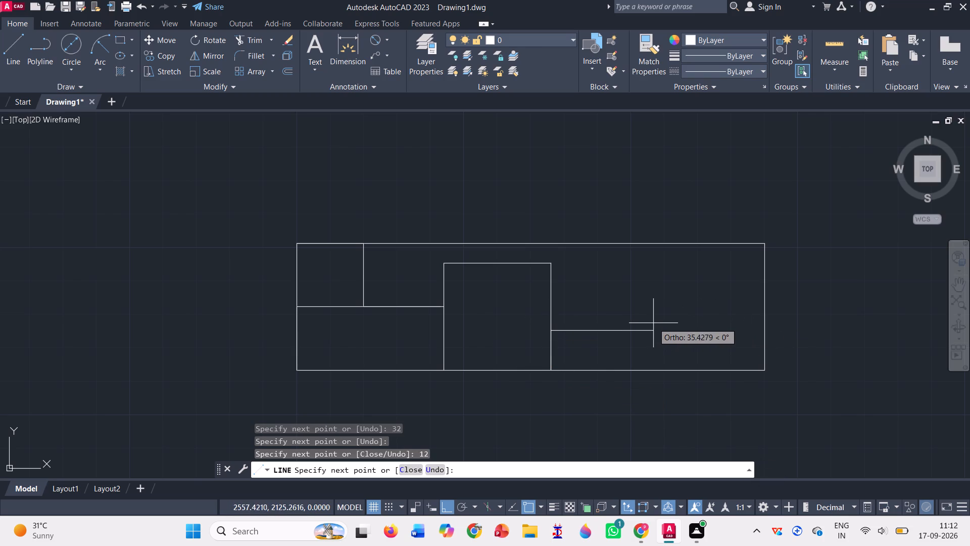
{"action": "key", "text": "8"}
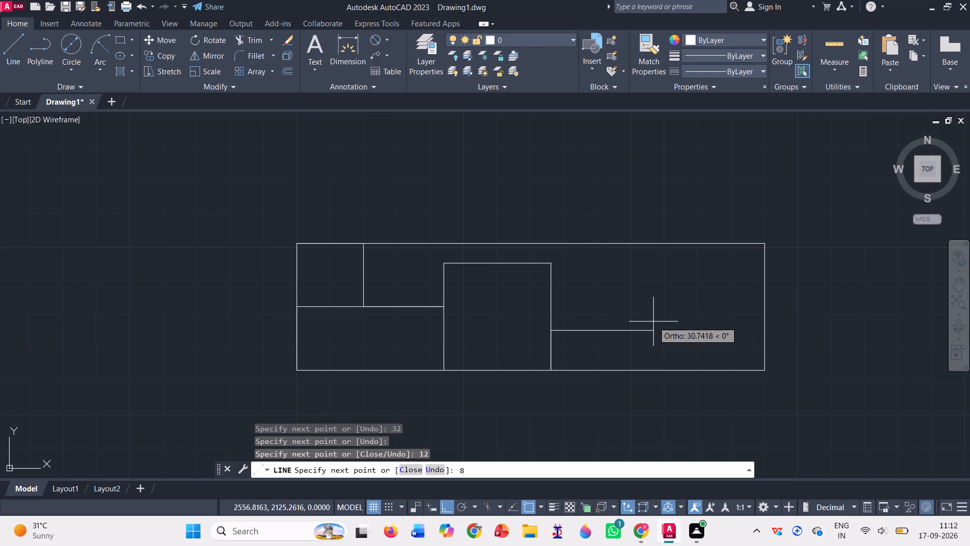
{"action": "key", "text": "Return"}
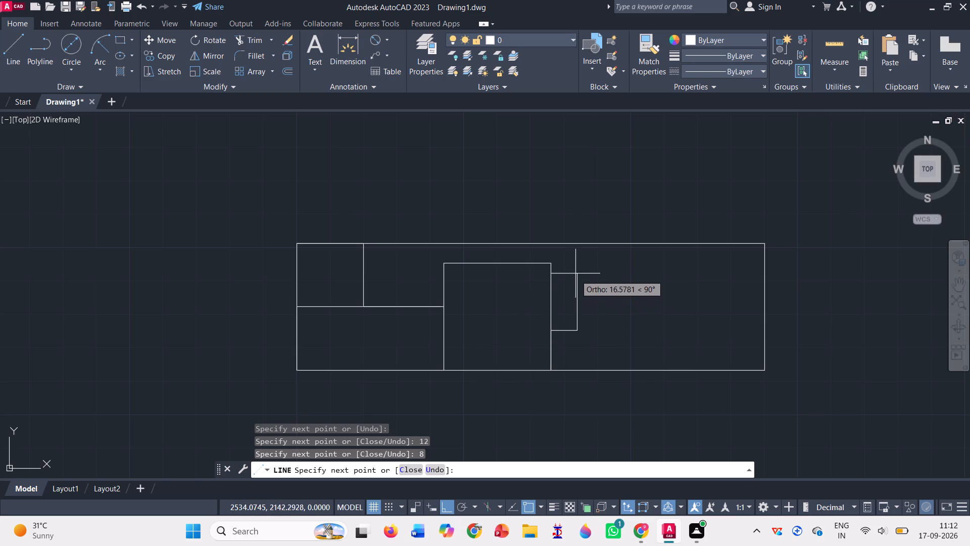
{"action": "left_click", "coordinate": [581, 243]}
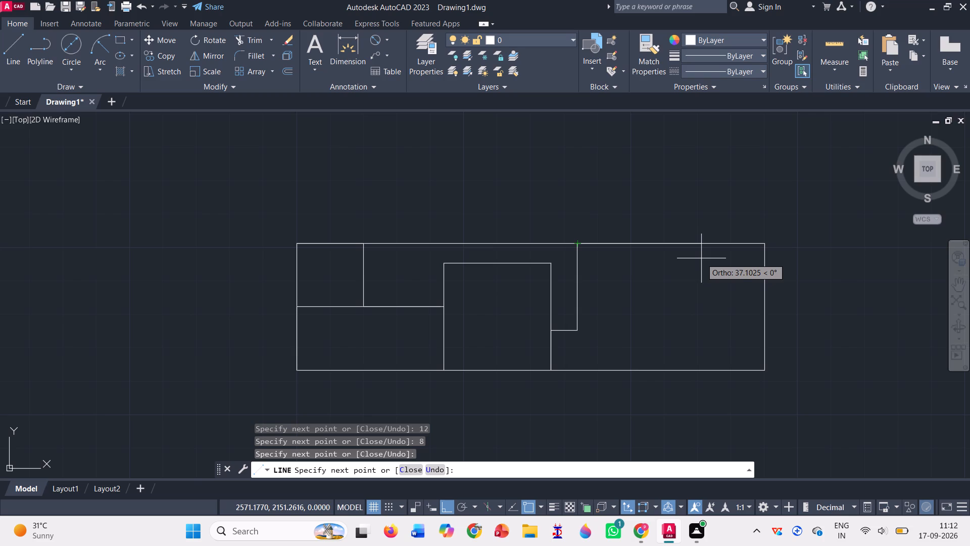
Continue the line 10 and 12 right along the top edge, down to the bottom edge, 12 up, then right to the rectangle's right edge.
{"action": "key", "text": "1"}
{"action": "key", "text": "0"}
{"action": "key", "text": "Return"}
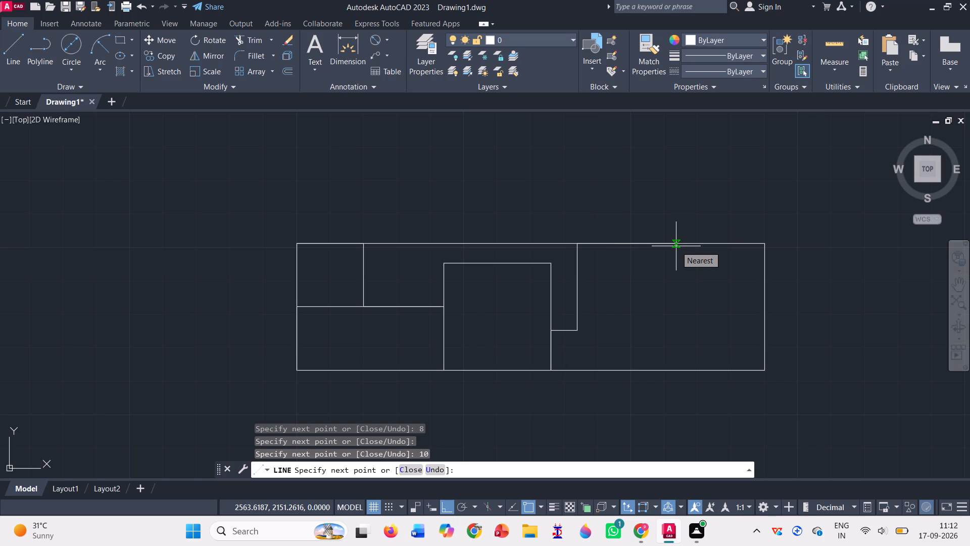
{"action": "type", "text": "12"}
{"action": "key", "text": "Return"}
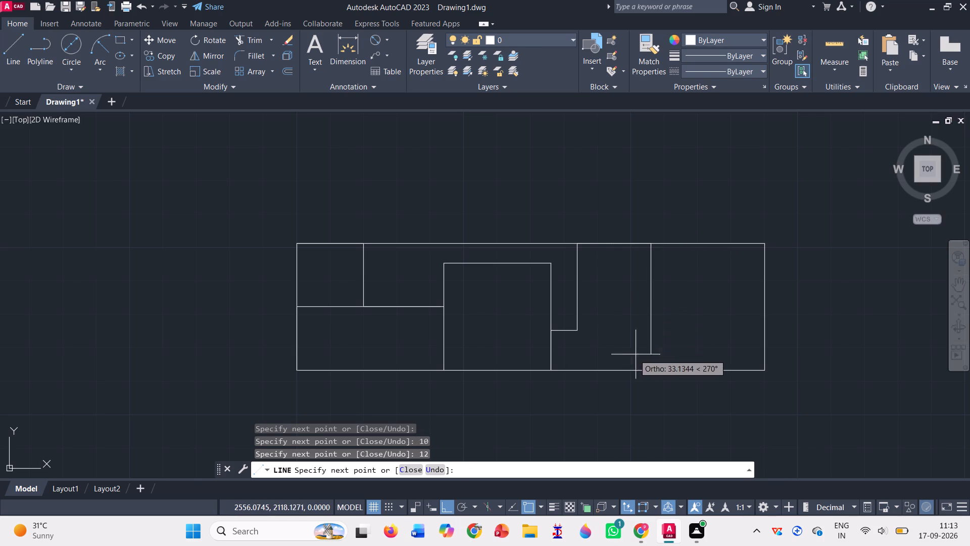
{"action": "left_click", "coordinate": [652, 369]}
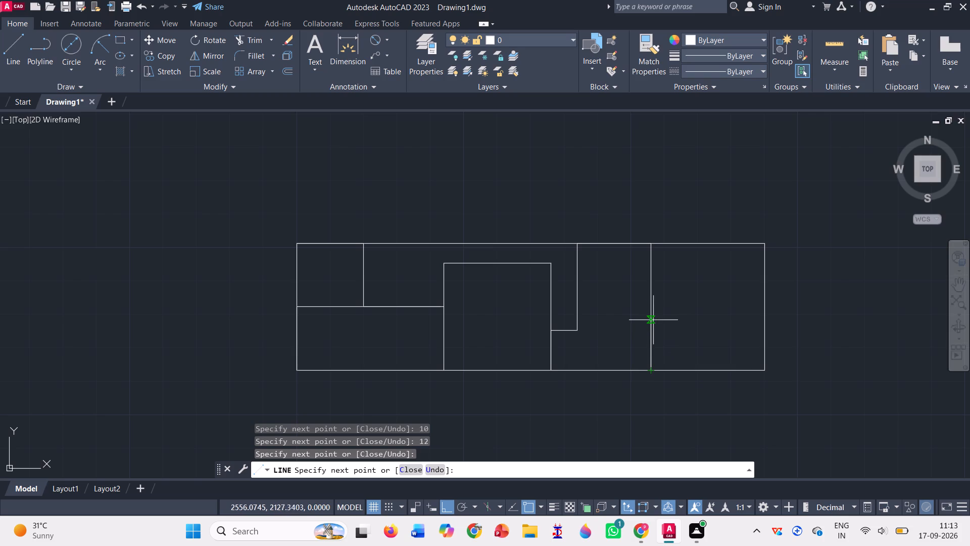
{"action": "type", "text": "12"}
{"action": "key", "text": "Return"}
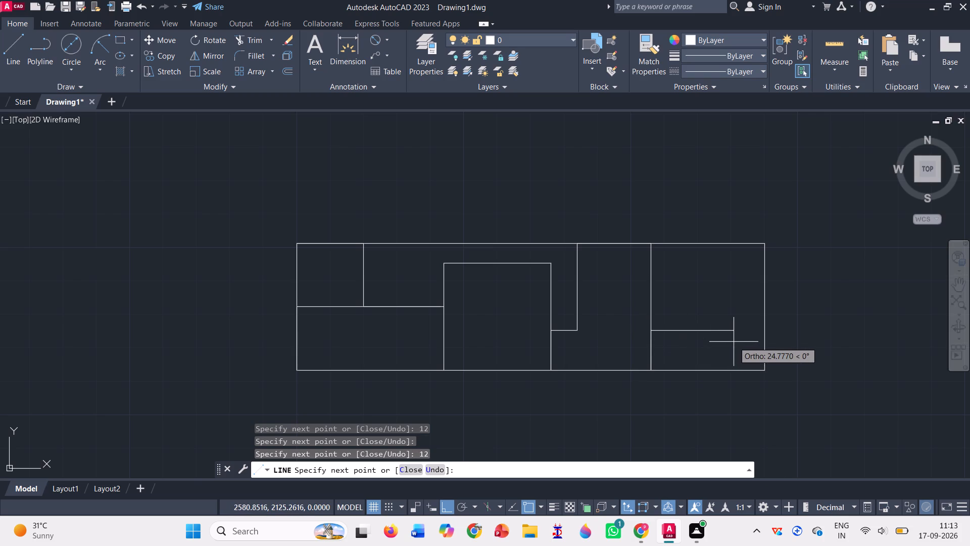
{"action": "left_click", "coordinate": [766, 333]}
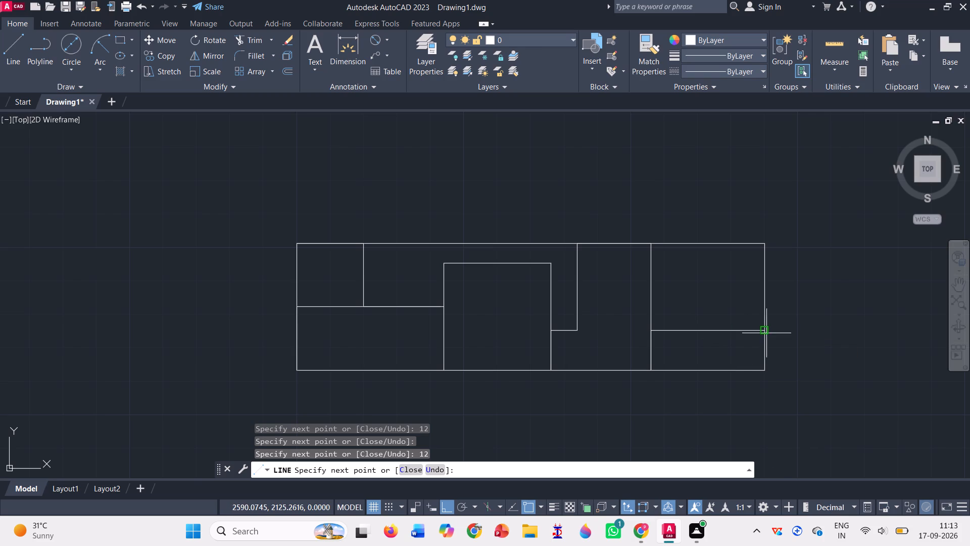
{"action": "key", "text": "Escape"}
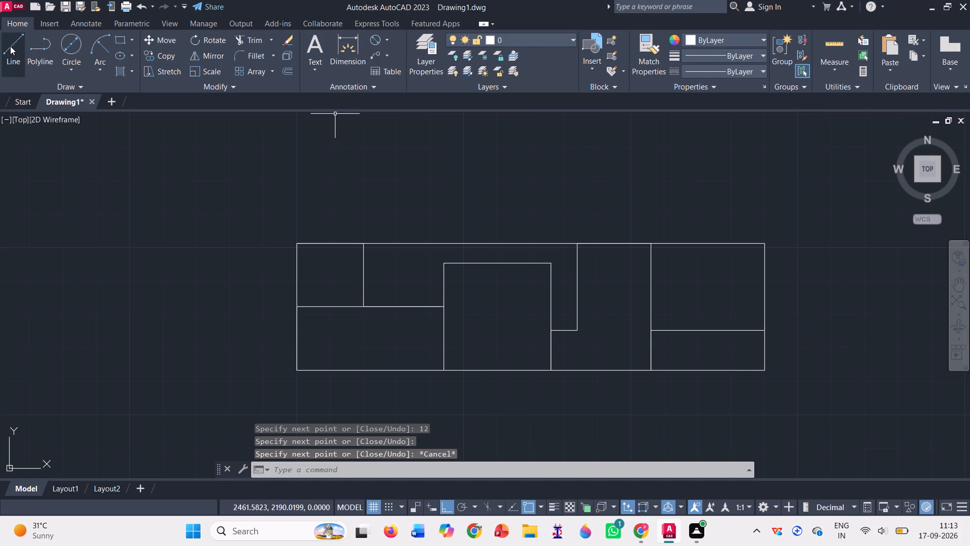
Draw a line from the rectangle's upper-right corner 4 left along the top edge, then down to the inner horizontal line.
{"action": "left_click", "coordinate": [10, 46]}
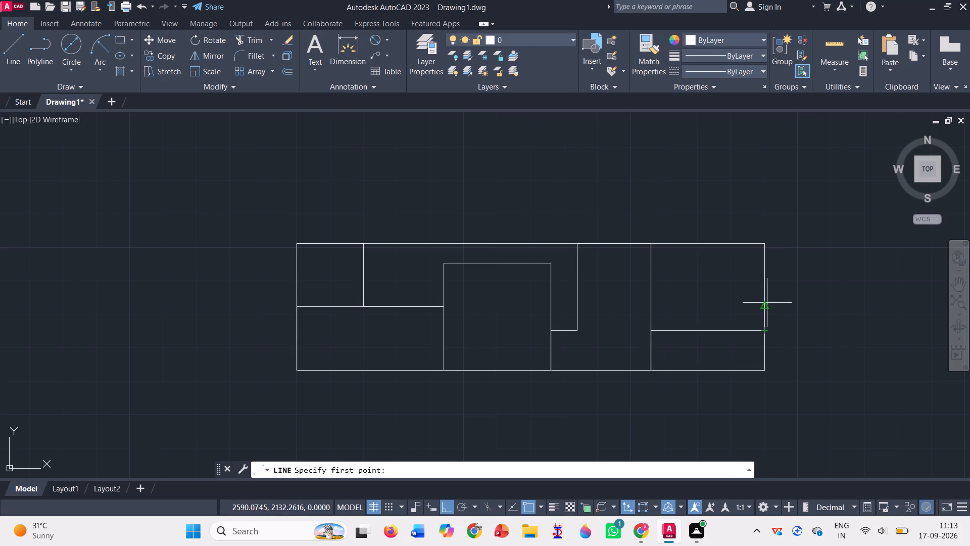
{"action": "left_click", "coordinate": [762, 245]}
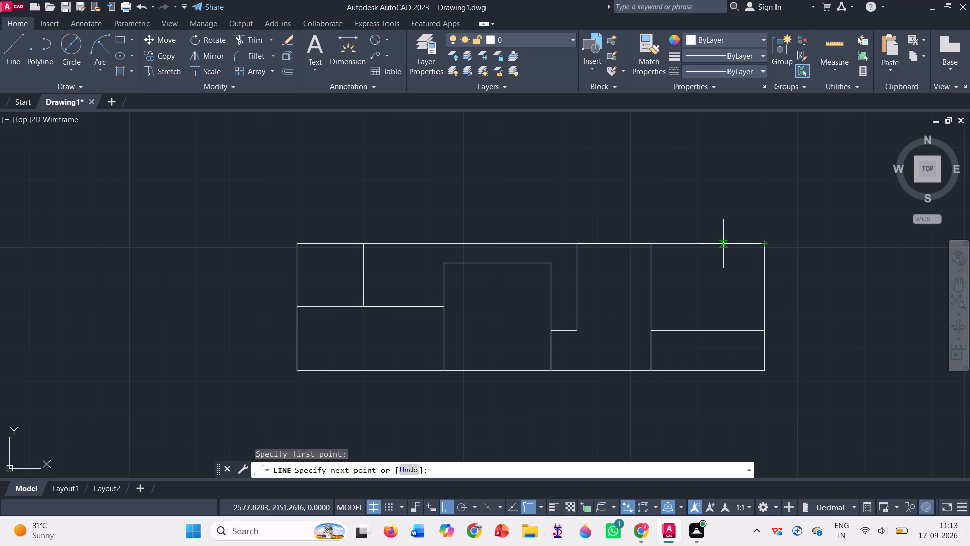
{"action": "key", "text": "4"}
{"action": "key", "text": "Return"}
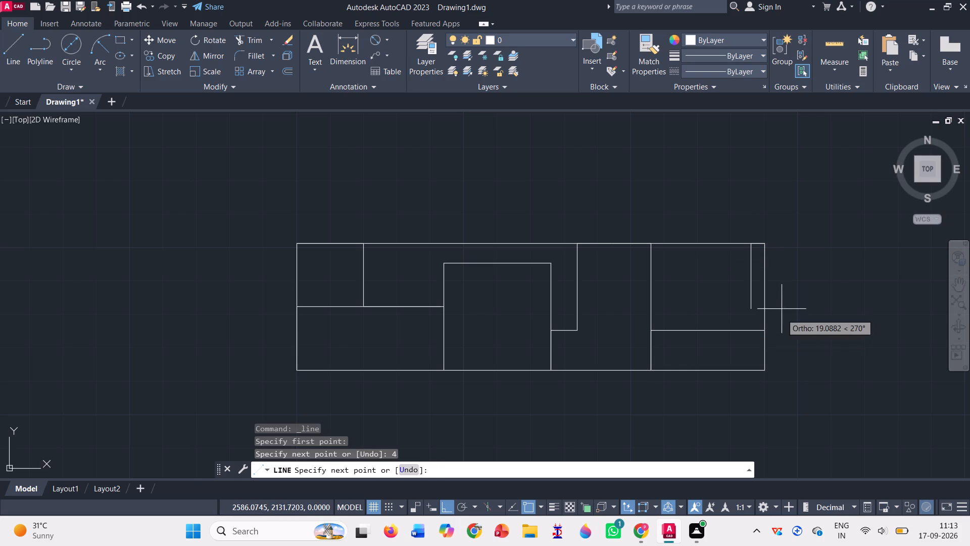
{"action": "left_click", "coordinate": [754, 333]}
{"action": "key", "text": "Escape"}
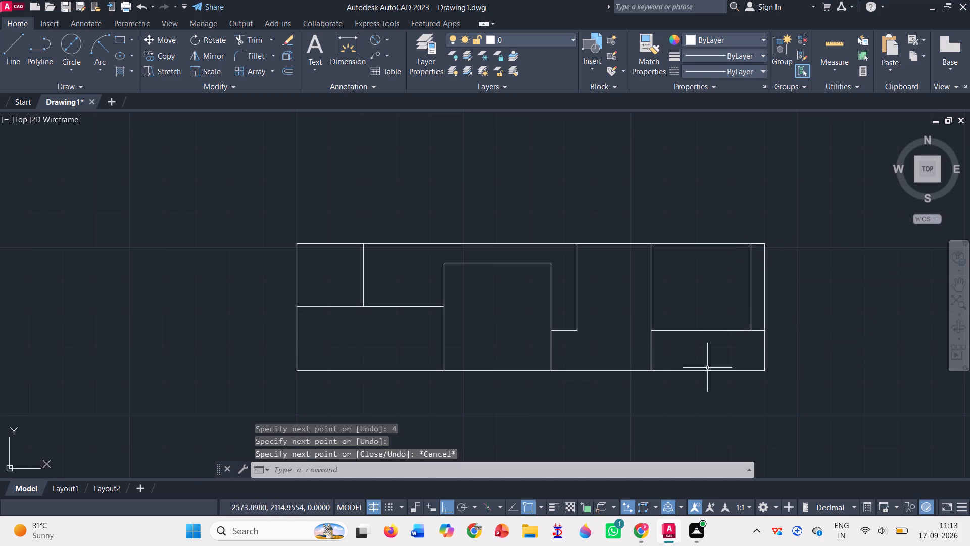
Trim the top edge above the middle block, the three verticals below the stepped profile, and the horizontal stub inside the right wall.
{"action": "left_click", "coordinate": [254, 41]}
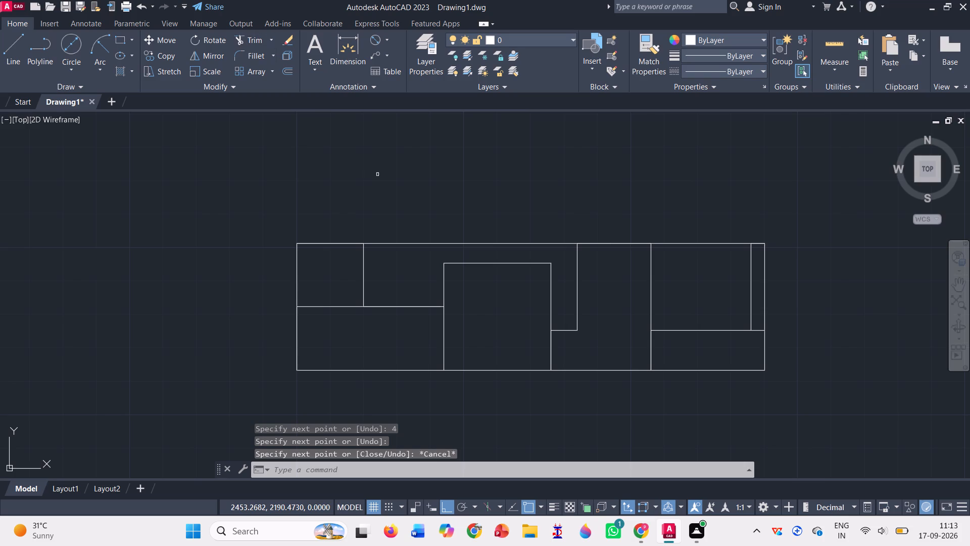
{"action": "left_click", "coordinate": [428, 243]}
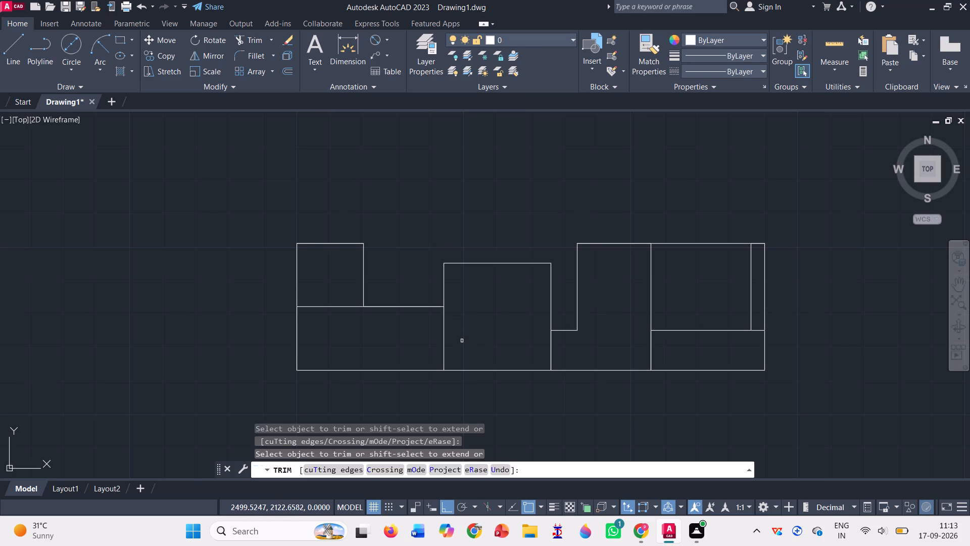
{"action": "left_click", "coordinate": [446, 341]}
{"action": "left_click", "coordinate": [428, 340]}
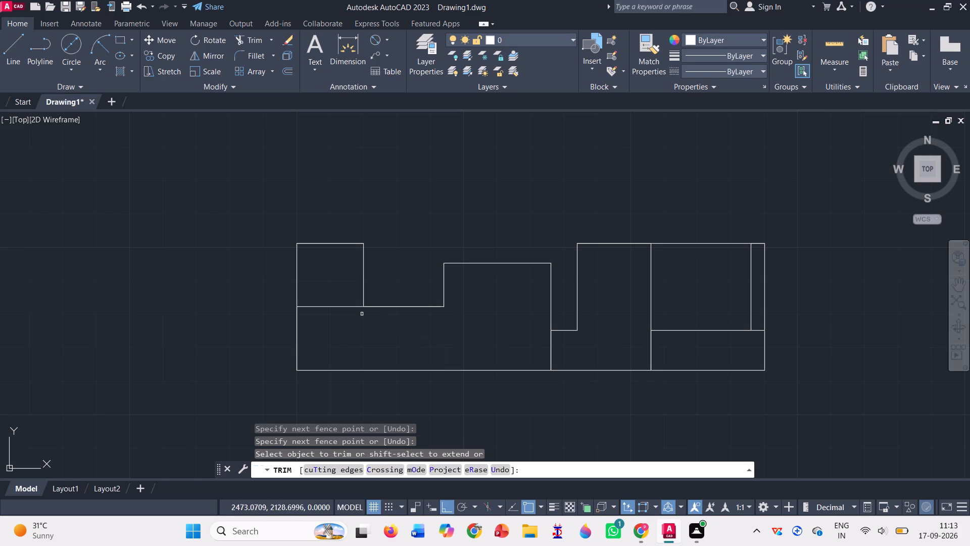
{"action": "left_click_drag", "start_coordinate": [329, 277], "coordinate": [331, 284]}
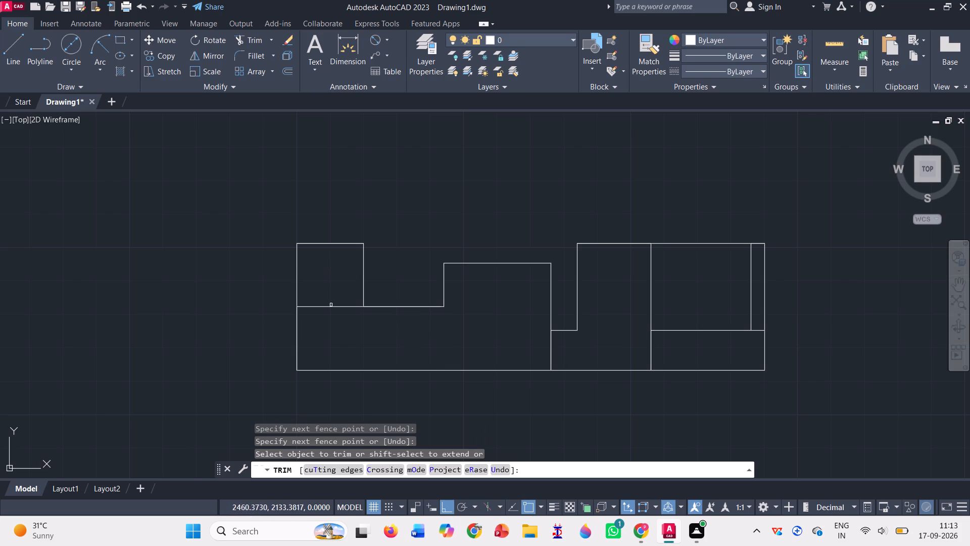
{"action": "left_click_drag", "start_coordinate": [520, 348], "coordinate": [586, 345]}
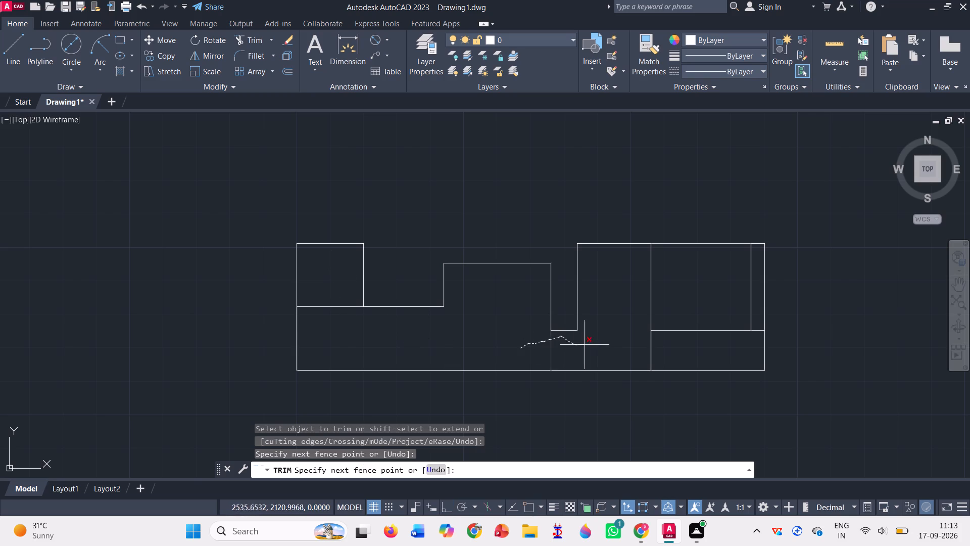
{"action": "left_click_drag", "start_coordinate": [586, 345], "coordinate": [670, 348]}
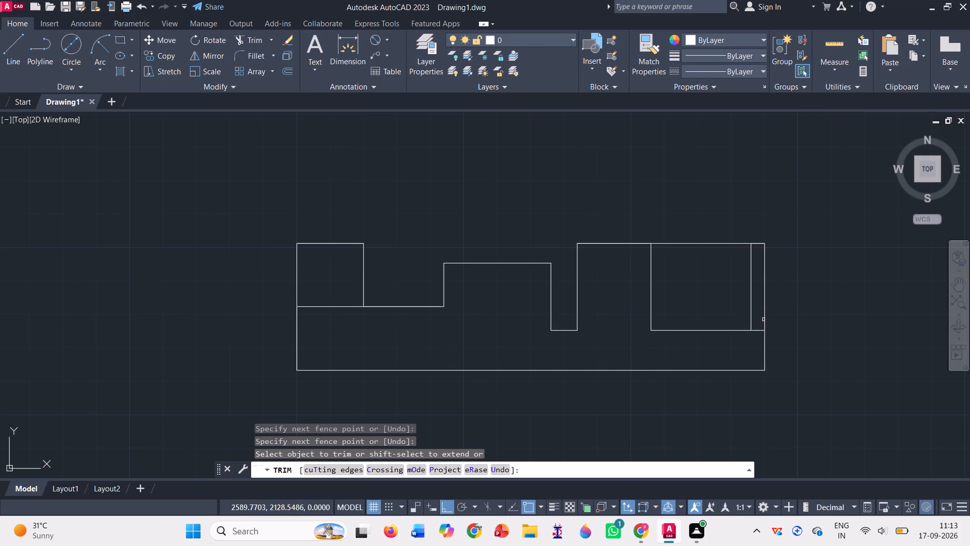
{"action": "left_click_drag", "start_coordinate": [758, 312], "coordinate": [750, 354]}
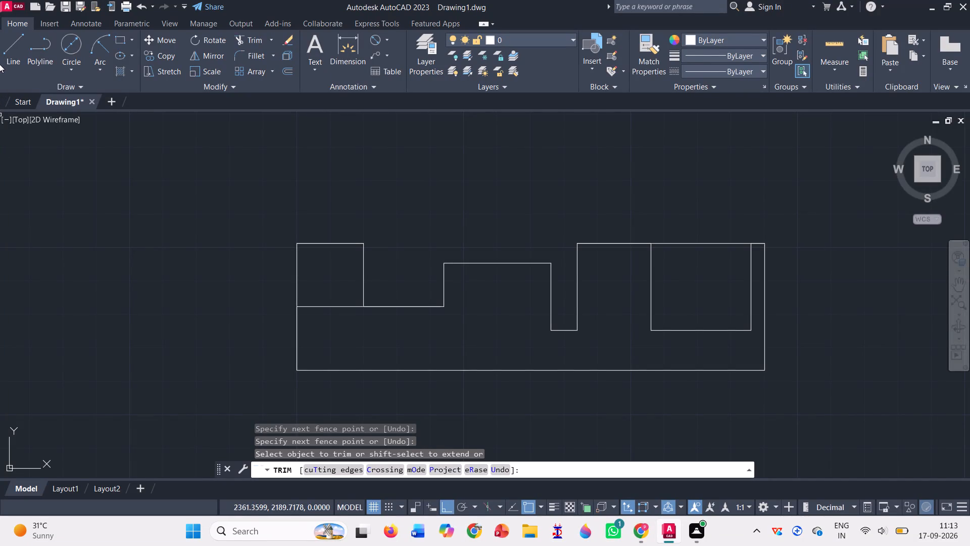
Draw a line from the section's upper-left corner 14 right along the top edge, then down to the inner horizontal line.
{"action": "left_click", "coordinate": [16, 45]}
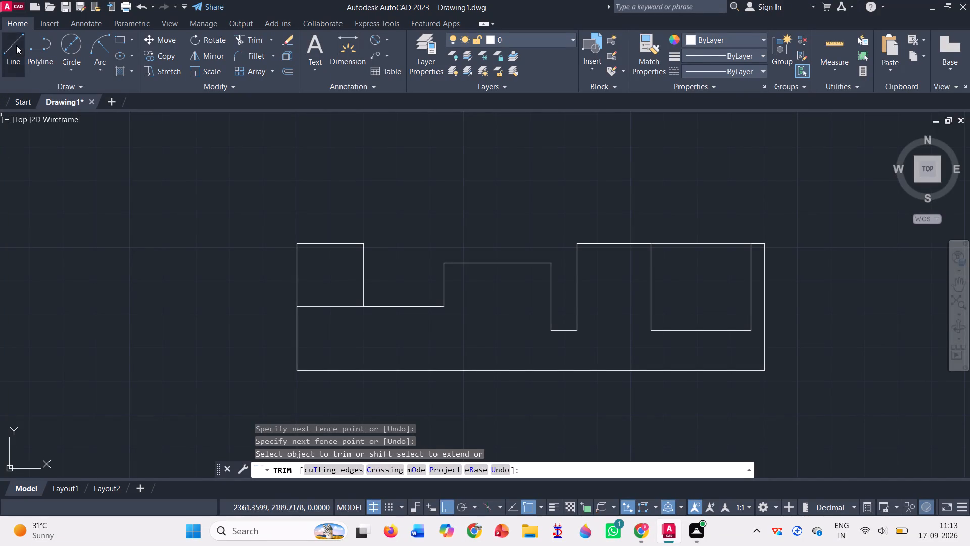
{"action": "left_click", "coordinate": [298, 244]}
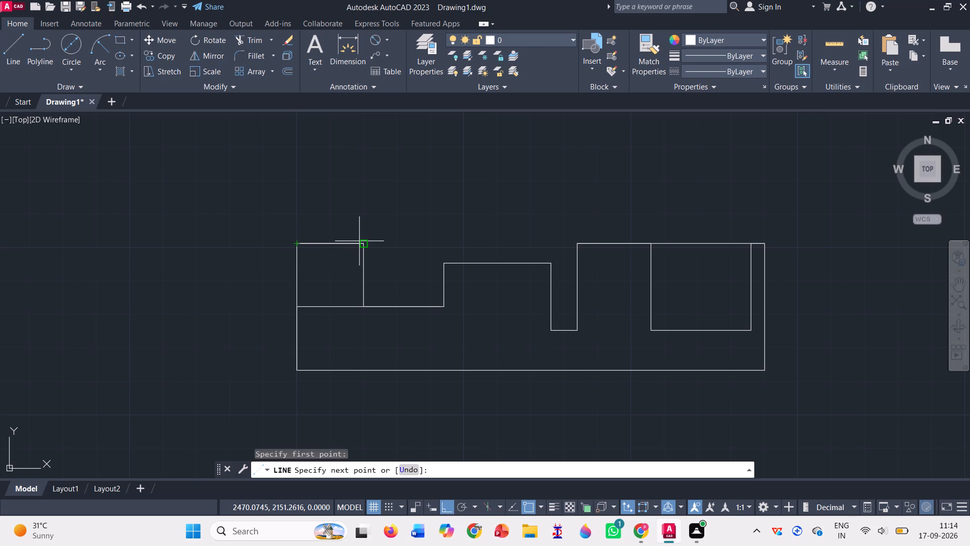
{"action": "type", "text": "14"}
{"action": "key", "text": "Return"}
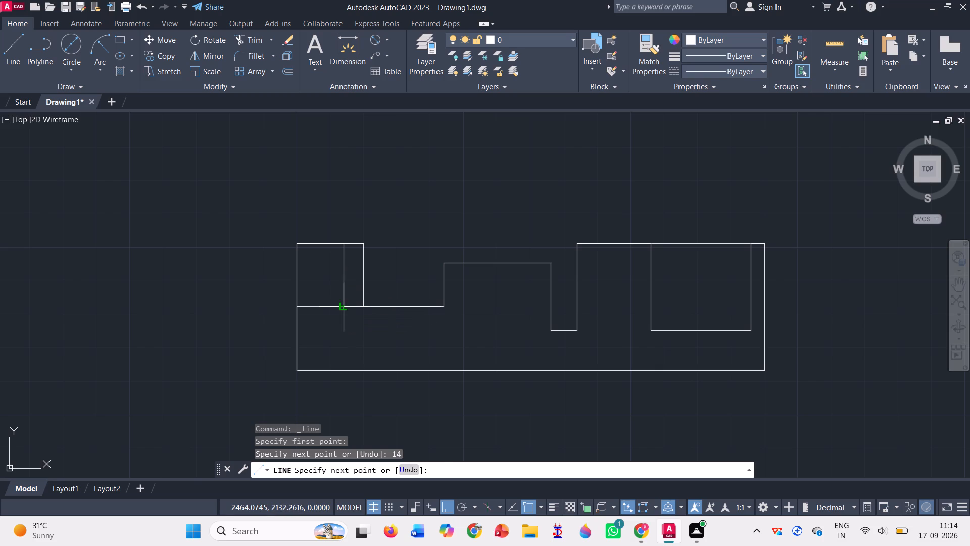
{"action": "left_click", "coordinate": [342, 307]}
{"action": "key", "text": "Escape"}
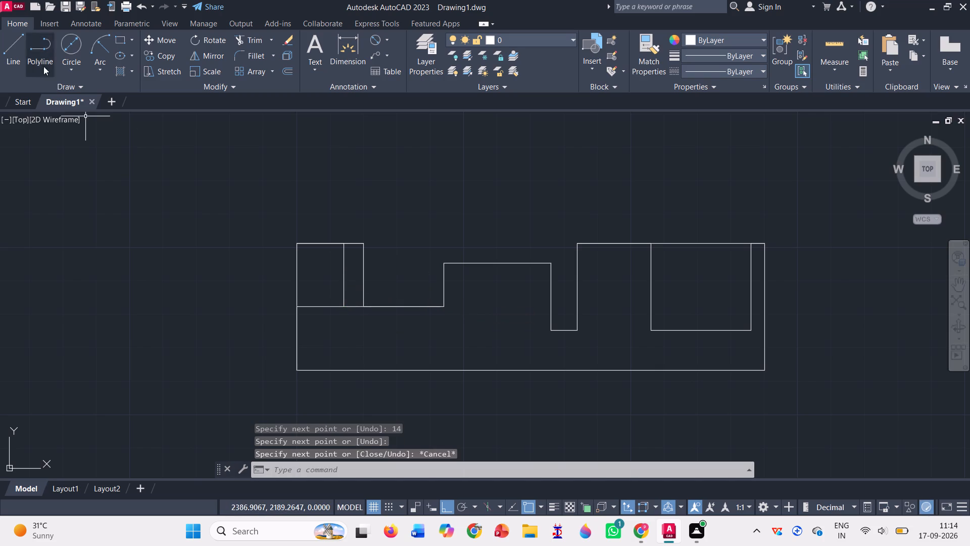
Draw a 3 by 3 notch from the top of the new vertical line: 3 left, 3 down, and 3 right back to it.
{"action": "left_click", "coordinate": [18, 60]}
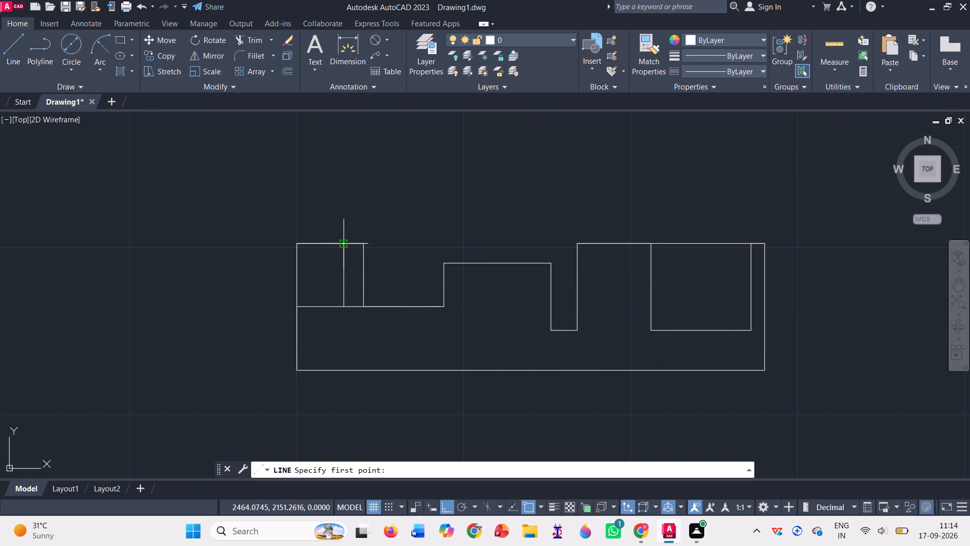
{"action": "left_click", "coordinate": [344, 246]}
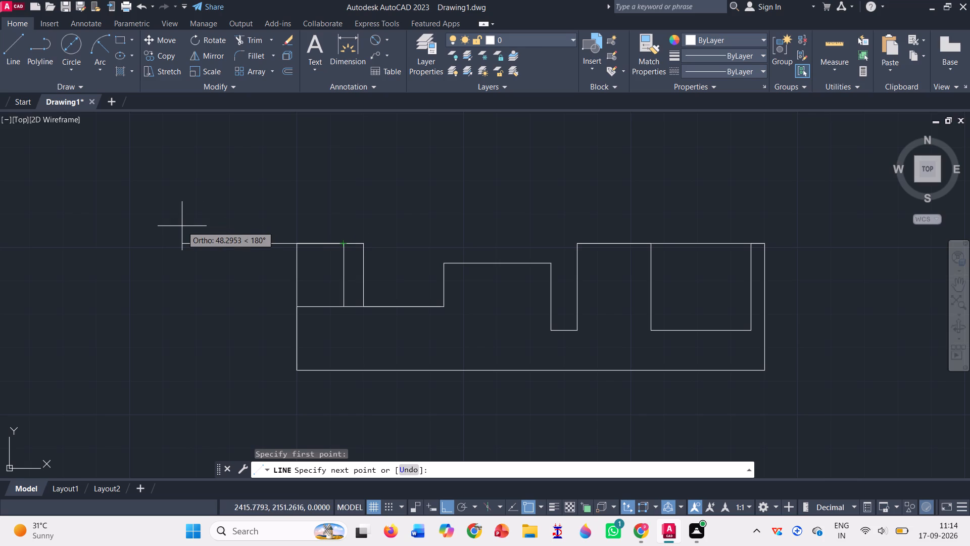
{"action": "key", "text": "3"}
{"action": "key", "text": "Return"}
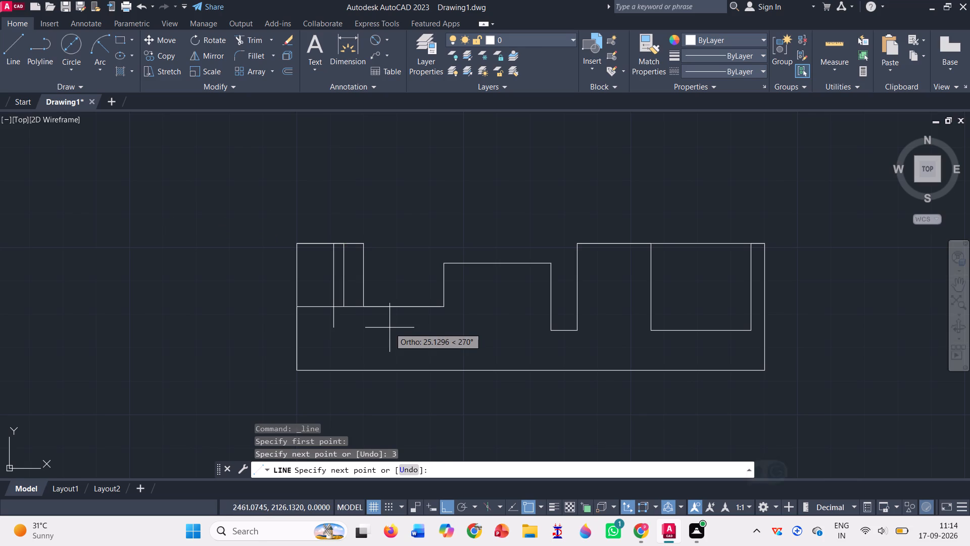
{"action": "key", "text": "3"}
{"action": "key", "text": "Return"}
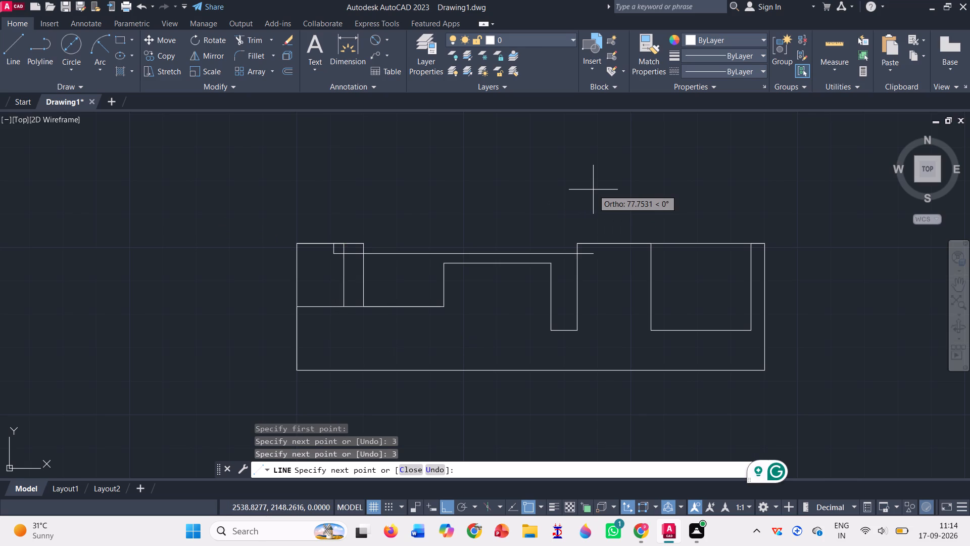
{"action": "key", "text": "3"}
{"action": "key", "text": "Return"}
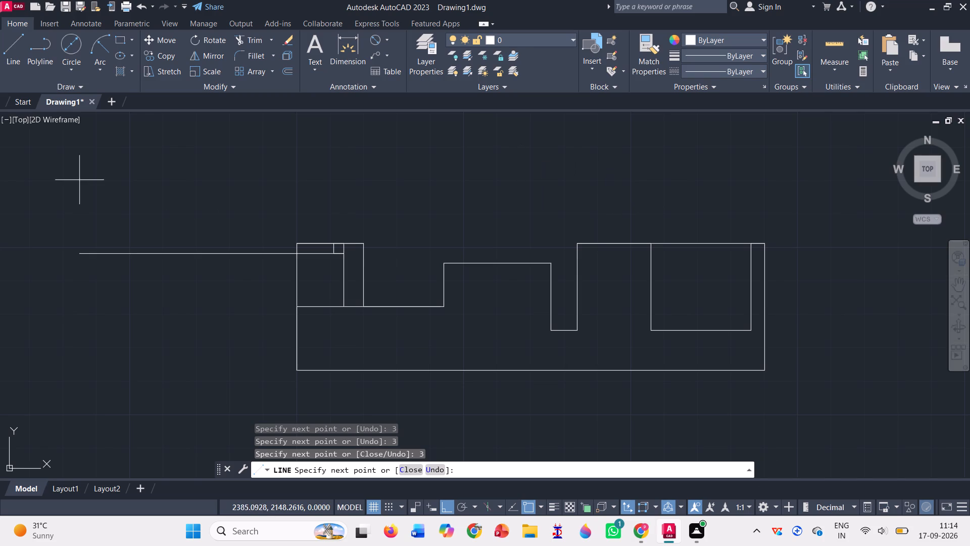
{"action": "key", "text": "Escape"}
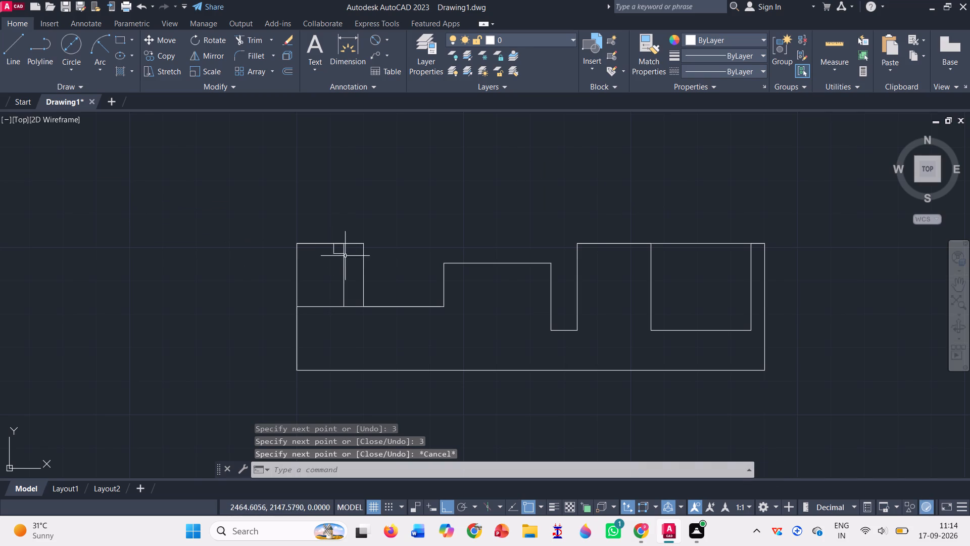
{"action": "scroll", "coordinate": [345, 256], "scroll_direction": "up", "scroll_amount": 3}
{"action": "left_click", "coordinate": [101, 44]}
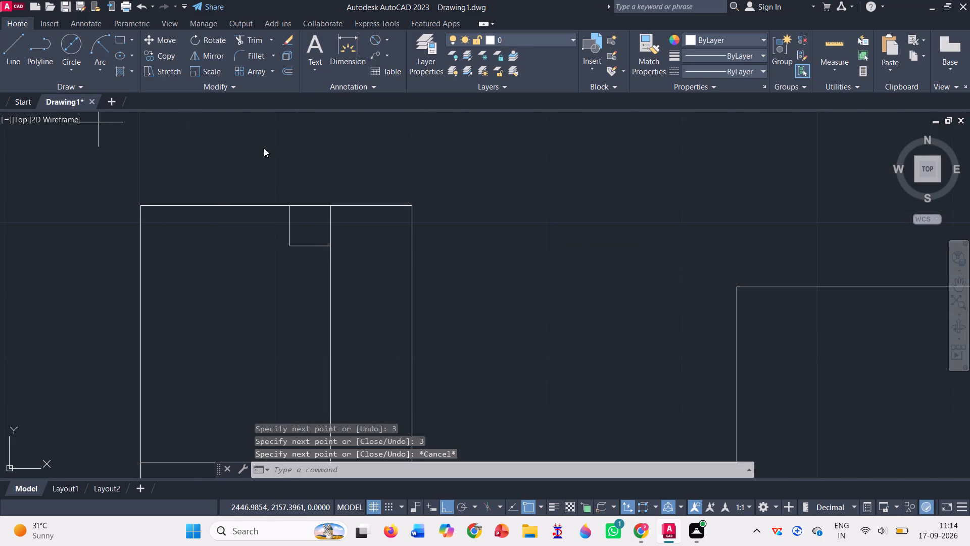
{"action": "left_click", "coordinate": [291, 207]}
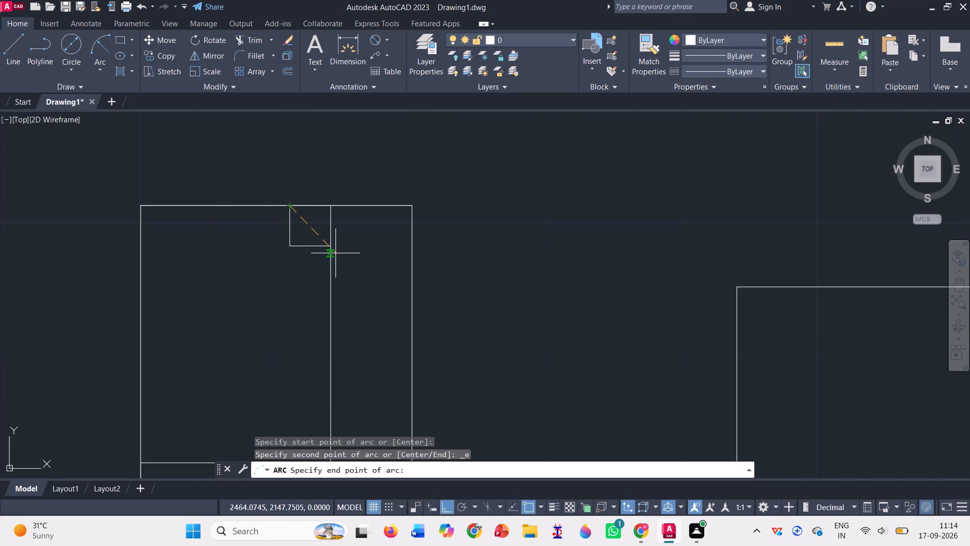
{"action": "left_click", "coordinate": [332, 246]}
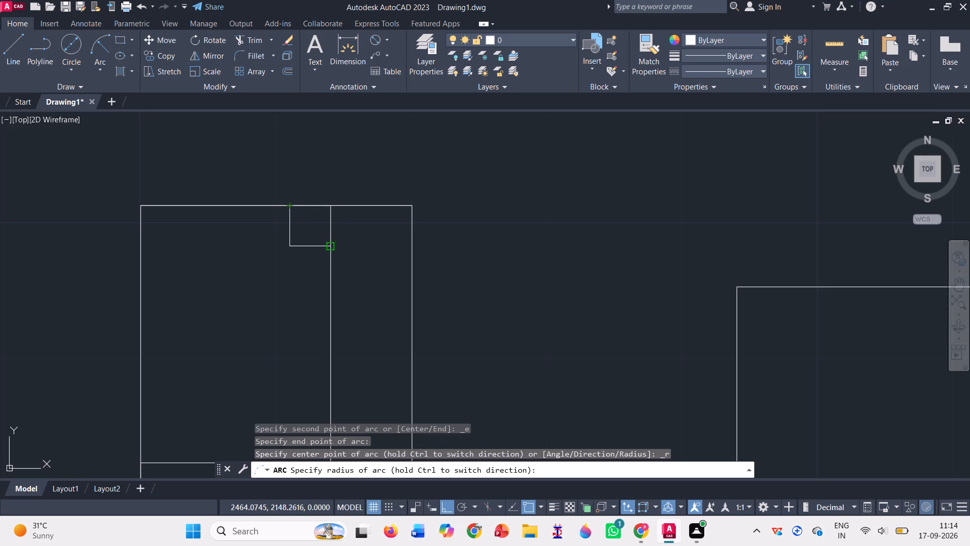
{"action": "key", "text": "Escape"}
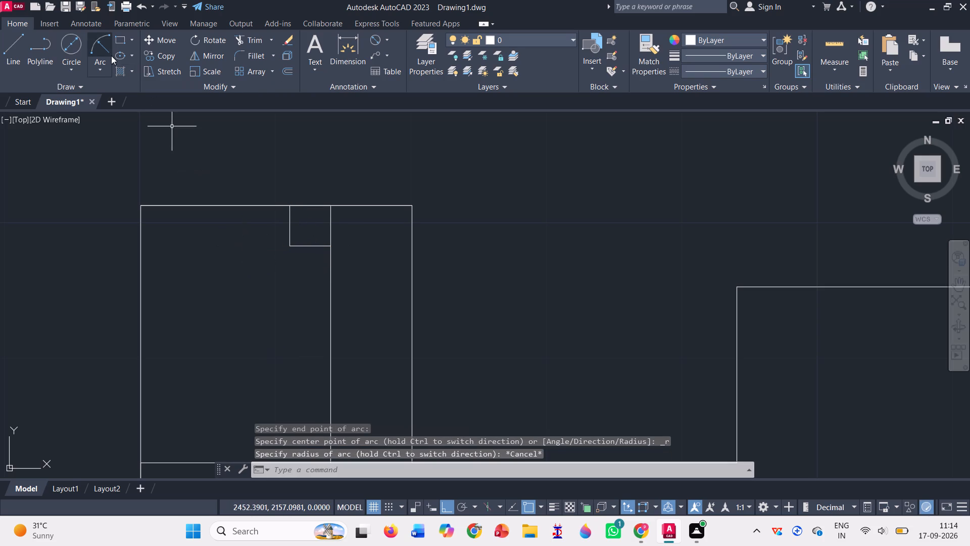
Draw a start-end-radius arc of radius 3 from the notch's lower-right corner to its upper-left corner on the section's top edge.
{"action": "left_click", "coordinate": [104, 48]}
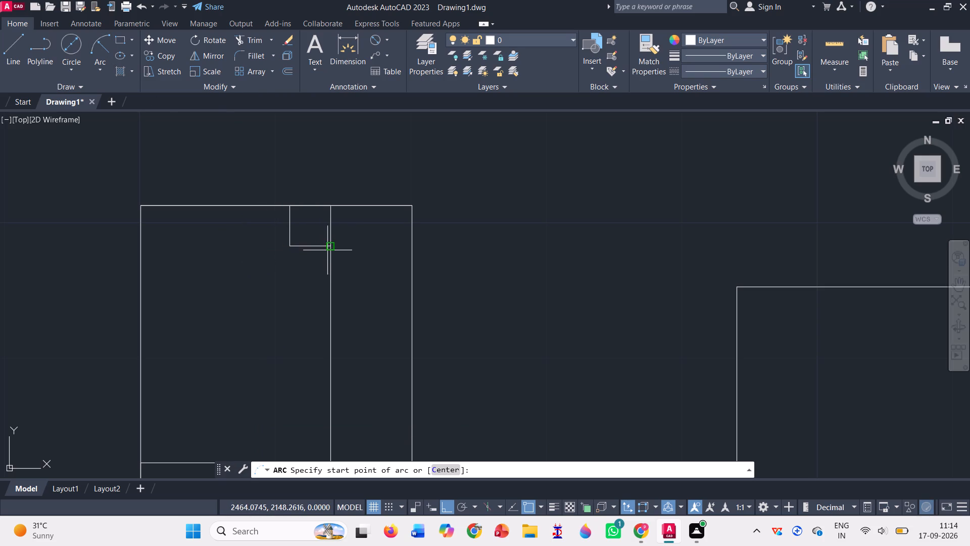
{"action": "left_click", "coordinate": [329, 249]}
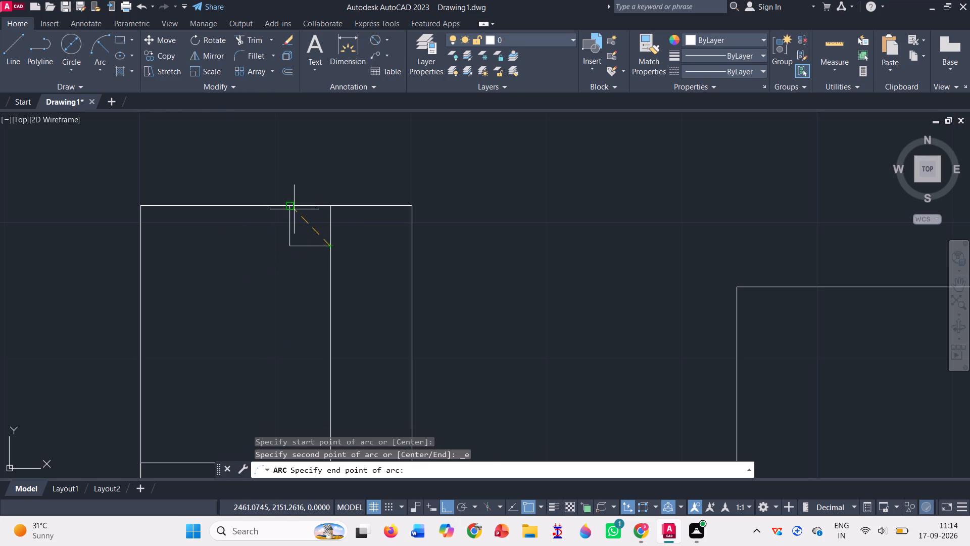
{"action": "left_click", "coordinate": [287, 204]}
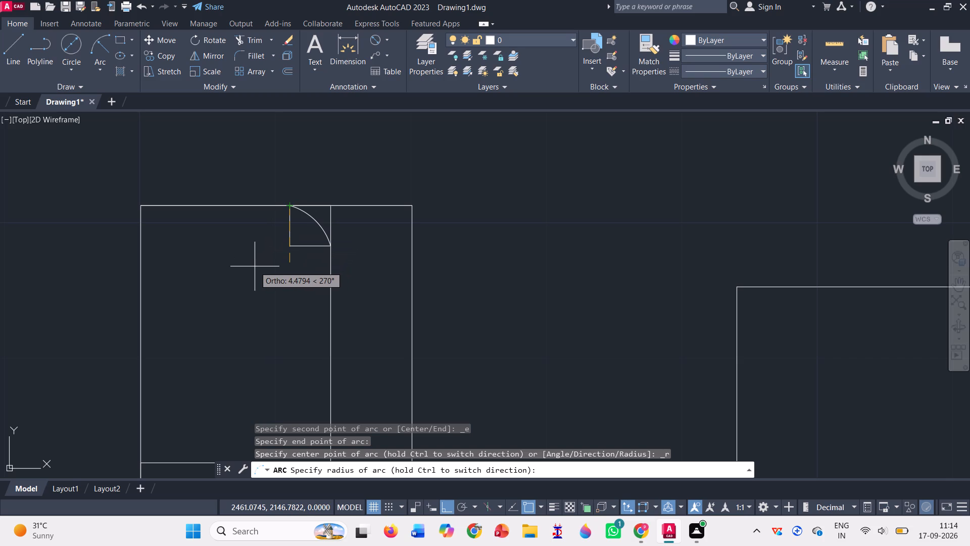
{"action": "key", "text": "3"}
{"action": "key", "text": "Return"}
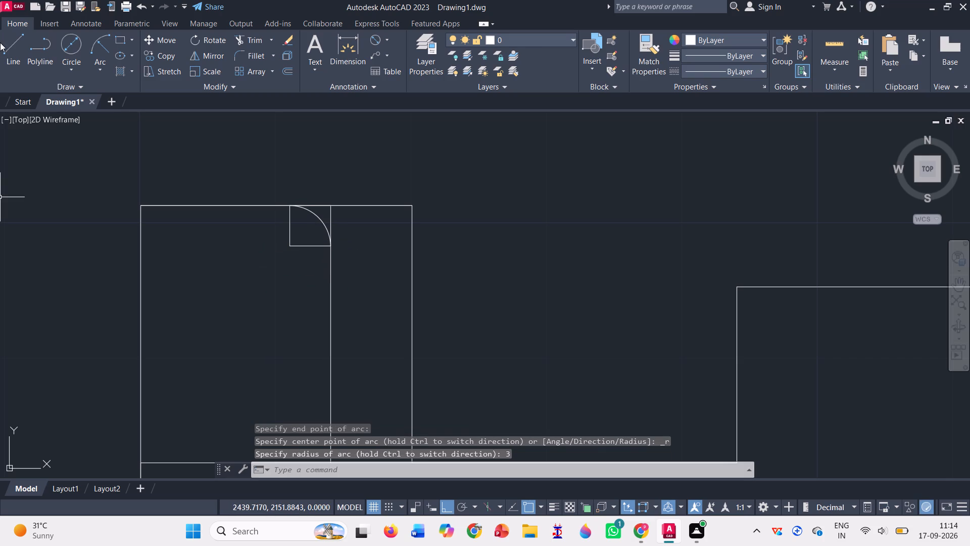
Trim the short vertical line above the arc's lower end and the notch's left and bottom edges.
{"action": "left_click", "coordinate": [247, 38]}
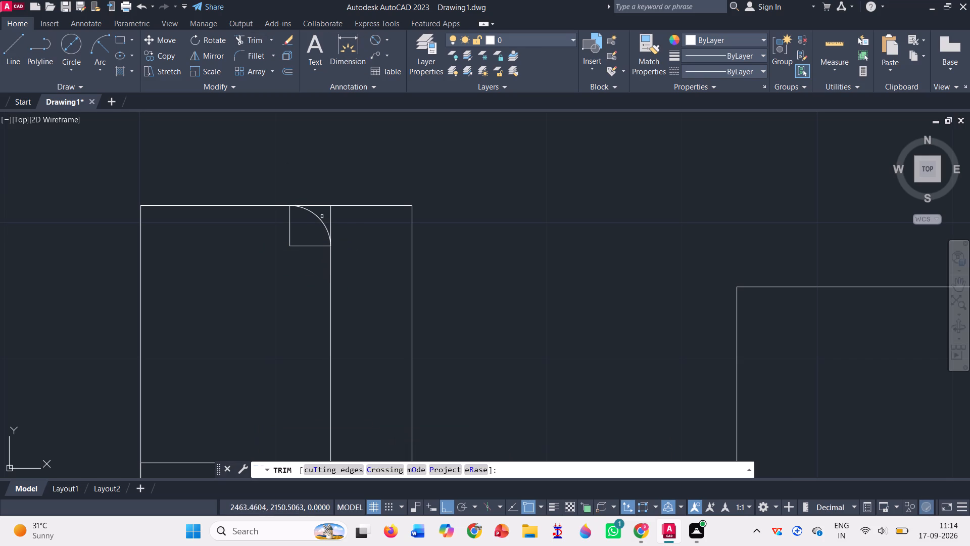
{"action": "left_click_drag", "start_coordinate": [326, 215], "coordinate": [350, 228]}
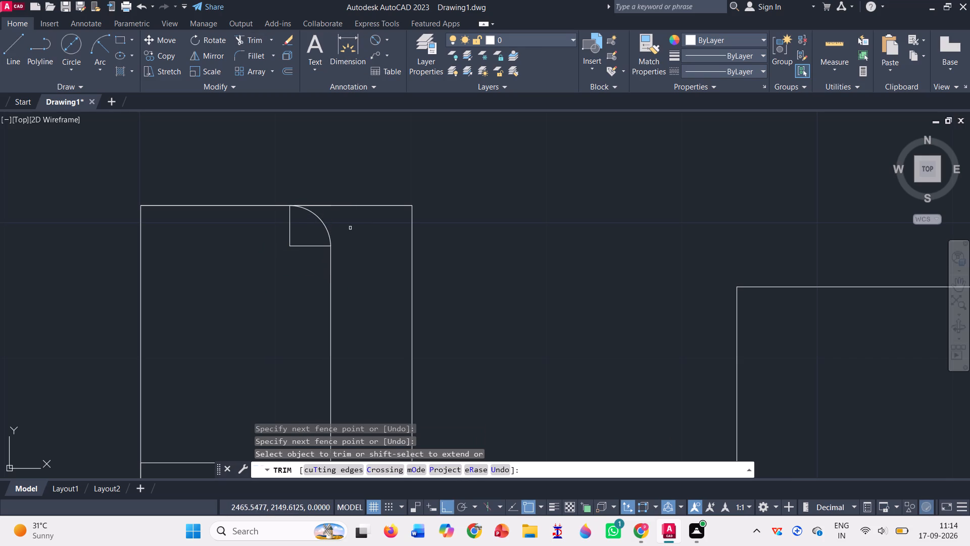
{"action": "left_click_drag", "start_coordinate": [277, 231], "coordinate": [317, 262]}
Start a new line in the area between the dimensioned plate view and the section view below it.
{"action": "scroll", "coordinate": [240, 136], "scroll_direction": "down", "scroll_amount": 2}
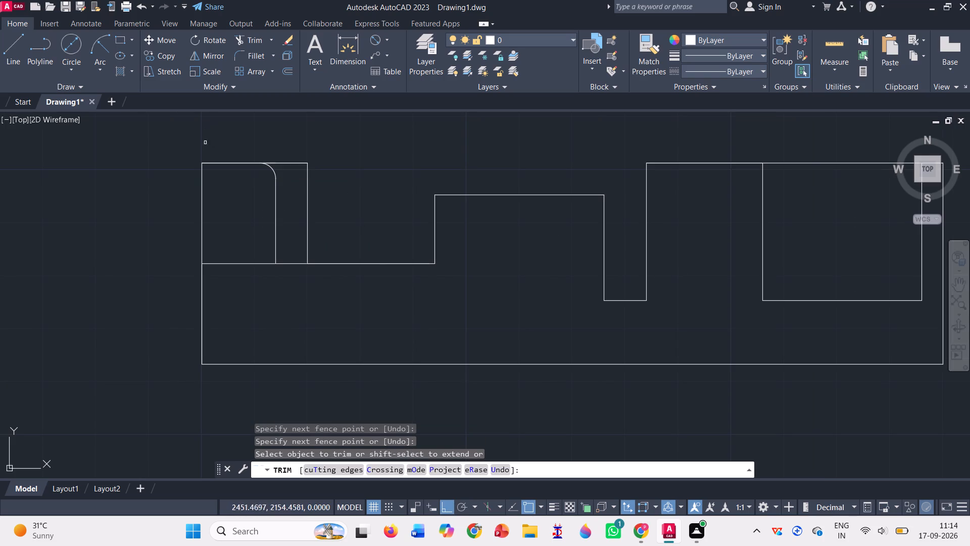
{"action": "scroll", "coordinate": [567, 245], "scroll_direction": "down", "scroll_amount": 2}
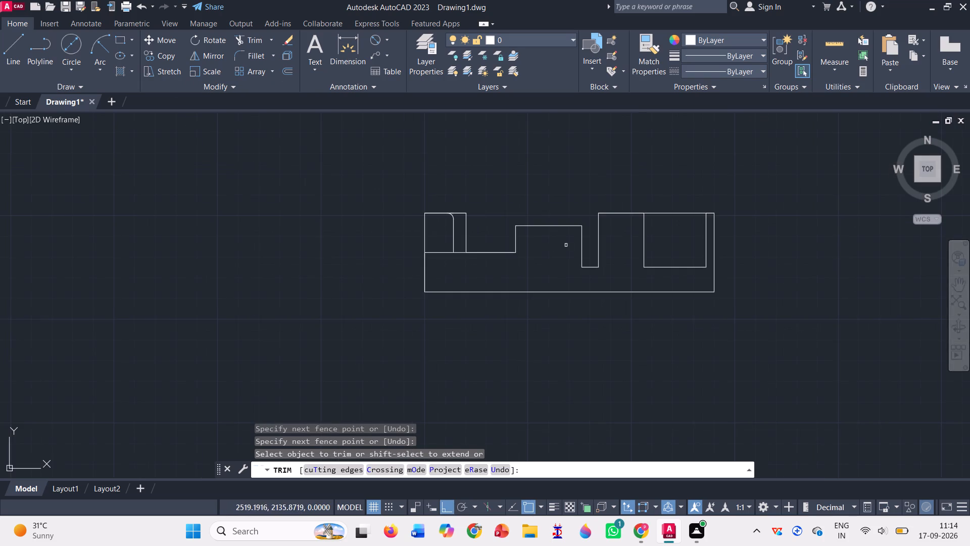
{"action": "scroll", "coordinate": [569, 162], "scroll_direction": "down", "scroll_amount": 2}
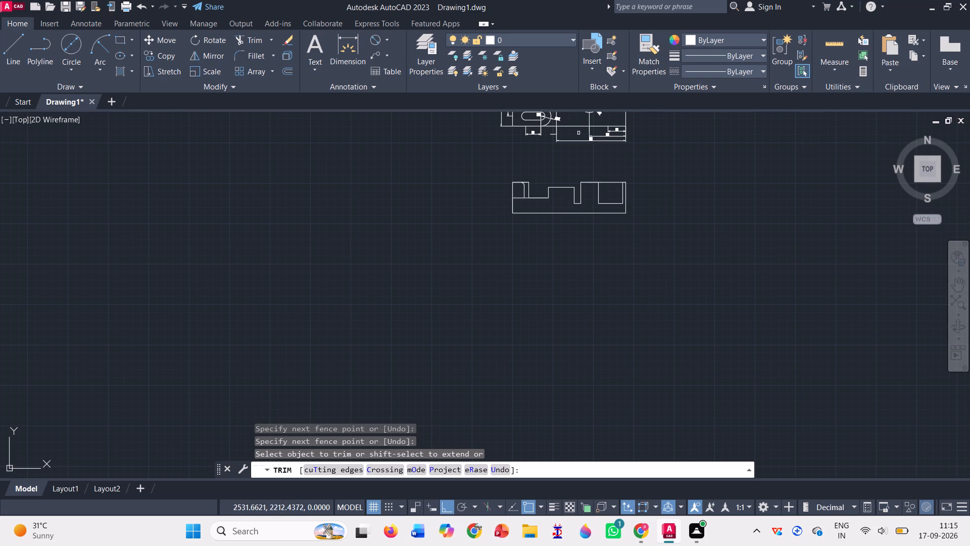
{"action": "scroll", "coordinate": [578, 133], "scroll_direction": "up", "scroll_amount": 2}
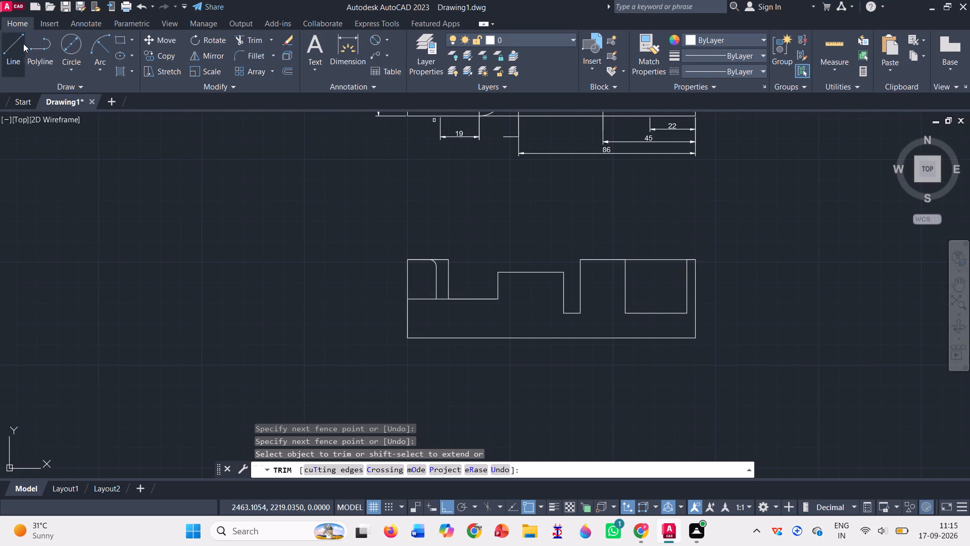
{"action": "left_click", "coordinate": [8, 49]}
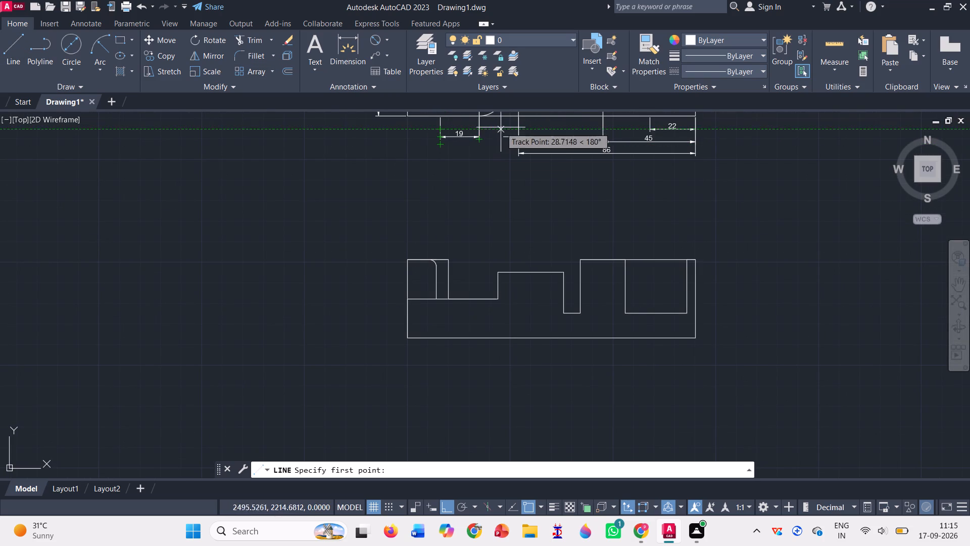
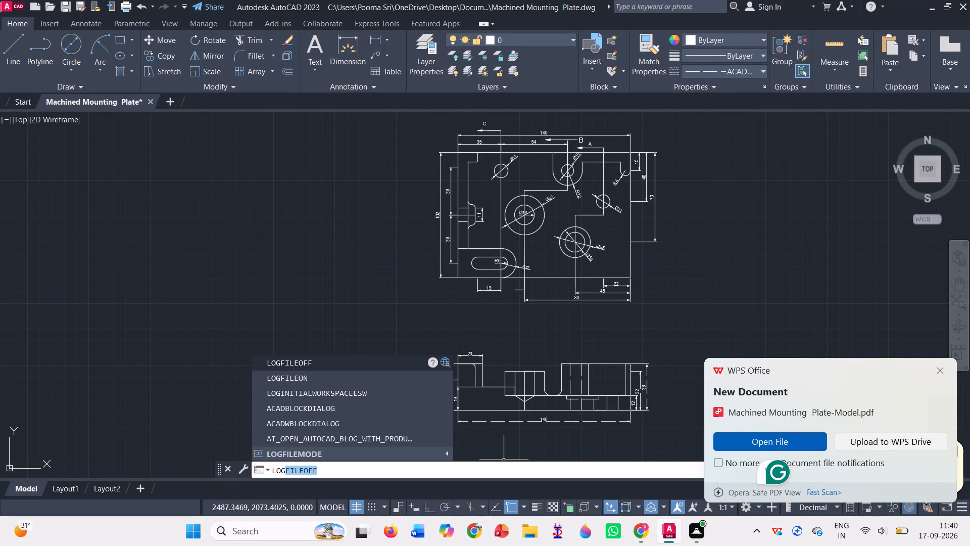
Turn off command log file recording with LOGFILEOFF.
{"action": "left_click", "coordinate": [308, 362]}
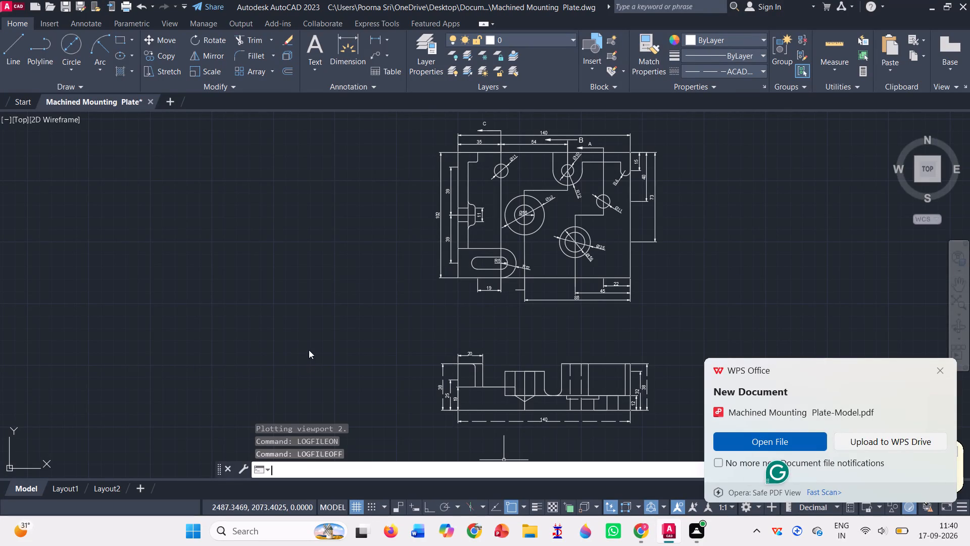